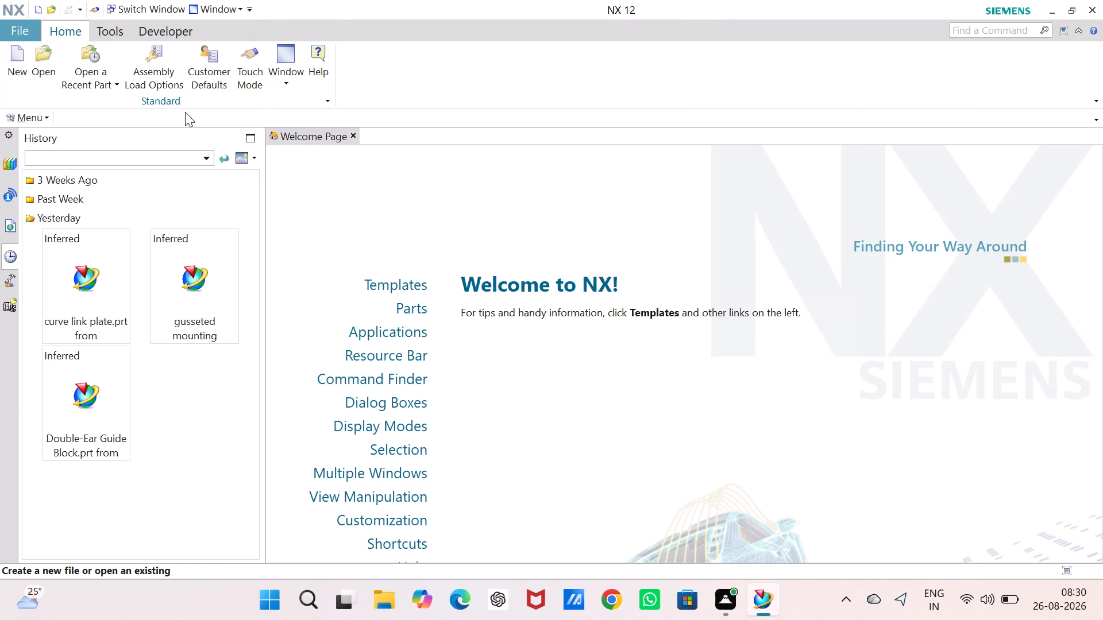
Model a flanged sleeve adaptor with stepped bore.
Start recording a Visual Basic journal named journal in the Desktop's INTERN PROJECTS\NX CAD folder.
click(181, 27)
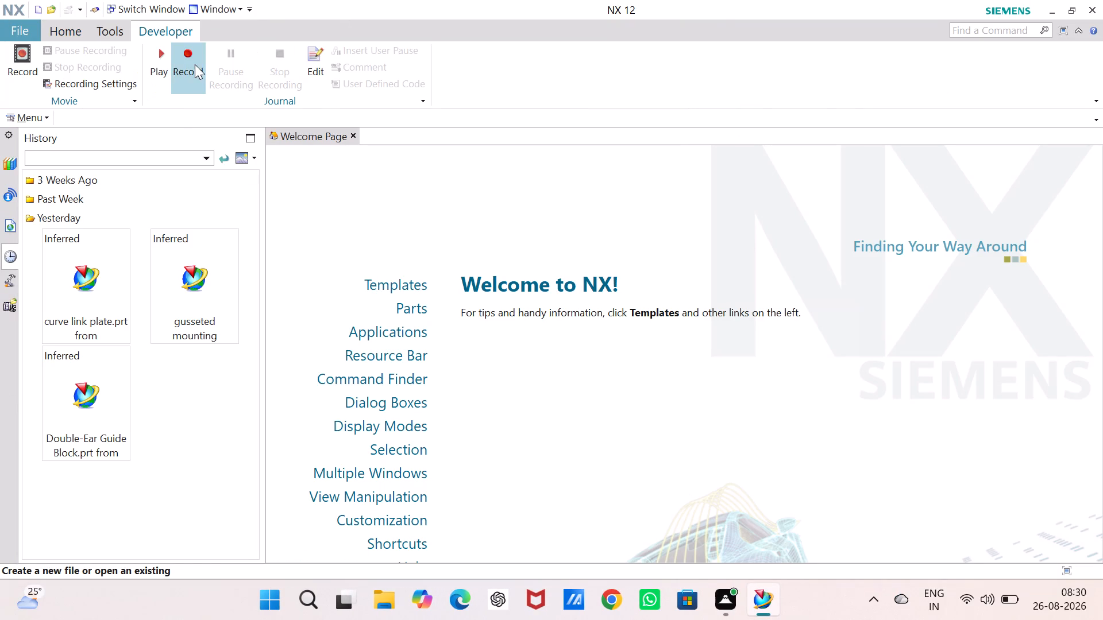
click(194, 61)
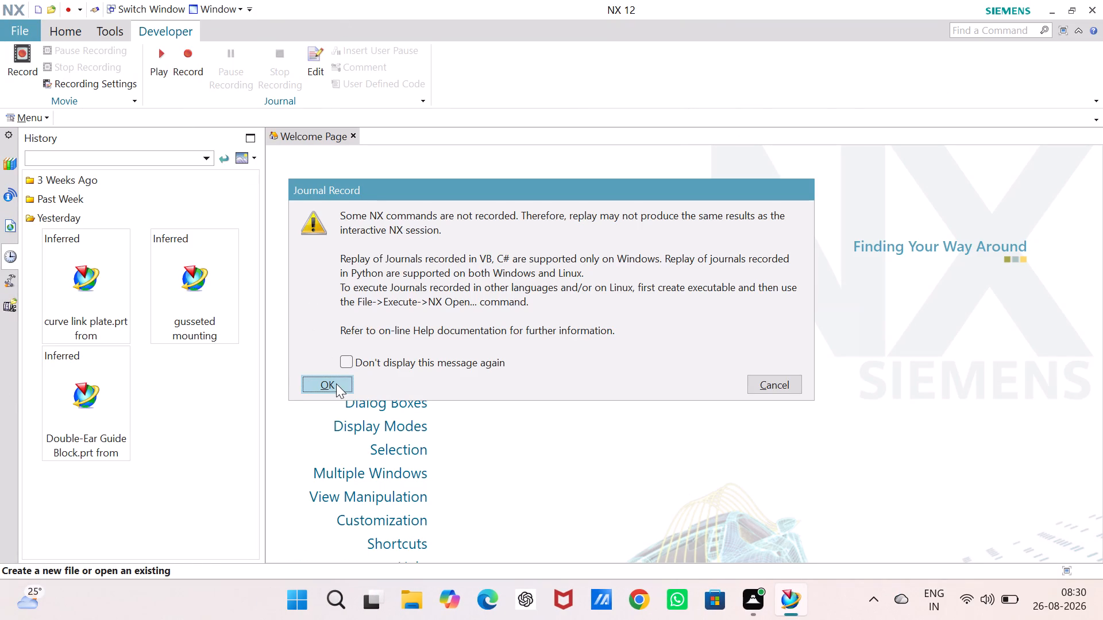
click(335, 383)
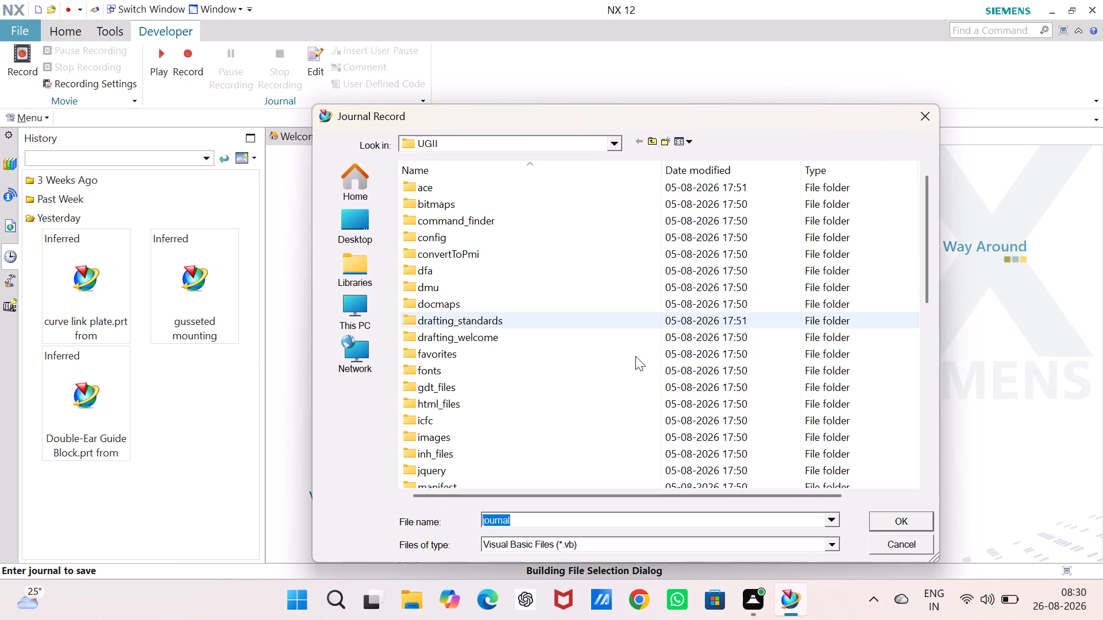
click(358, 221)
scroll(474, 219, down, 7)
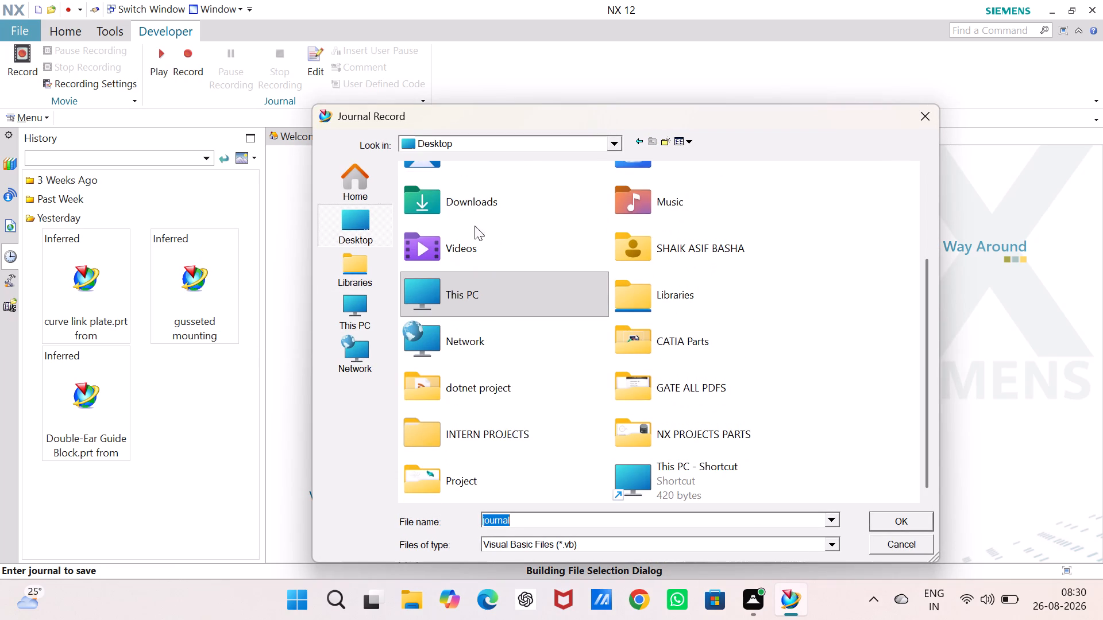
scroll(475, 226, down, 2)
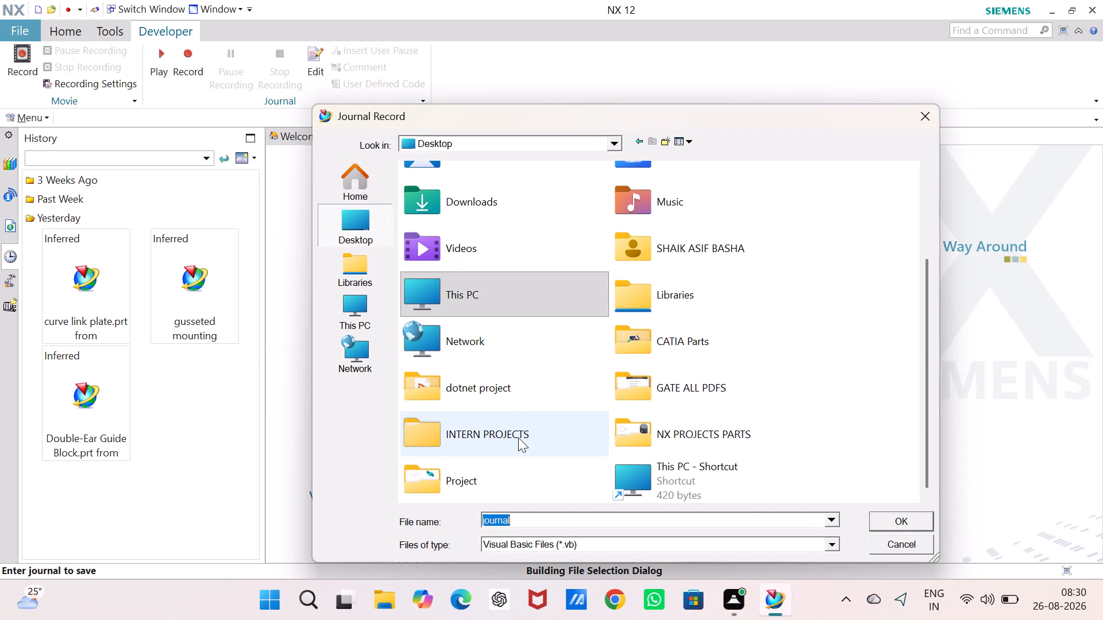
scroll(518, 437, down, 1)
double_click(526, 435)
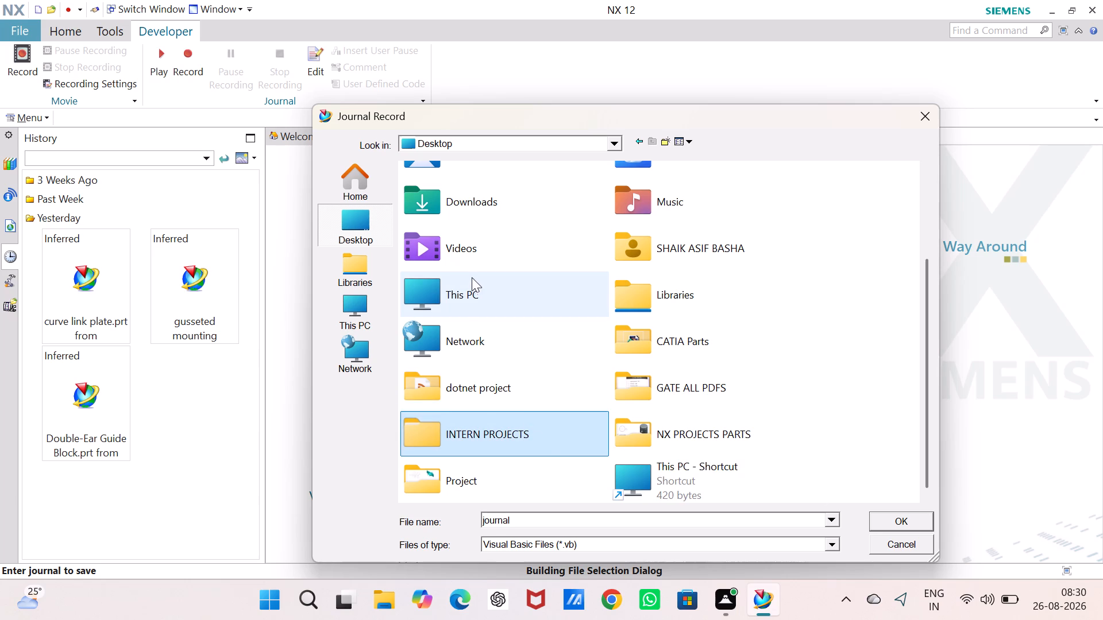
click(915, 519)
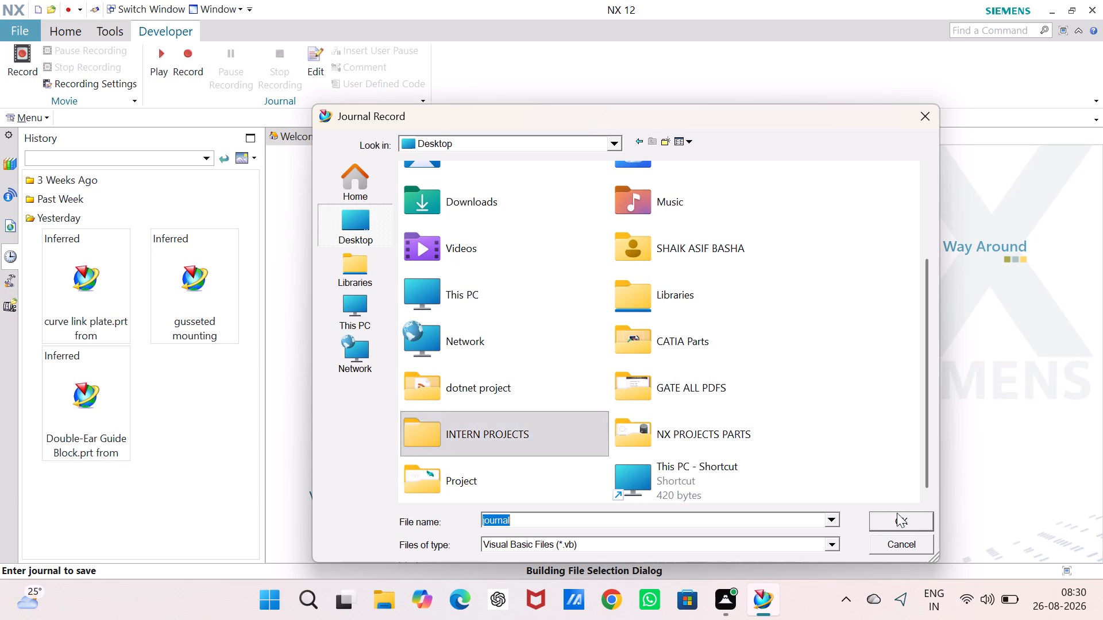
click(466, 221)
click(466, 221)
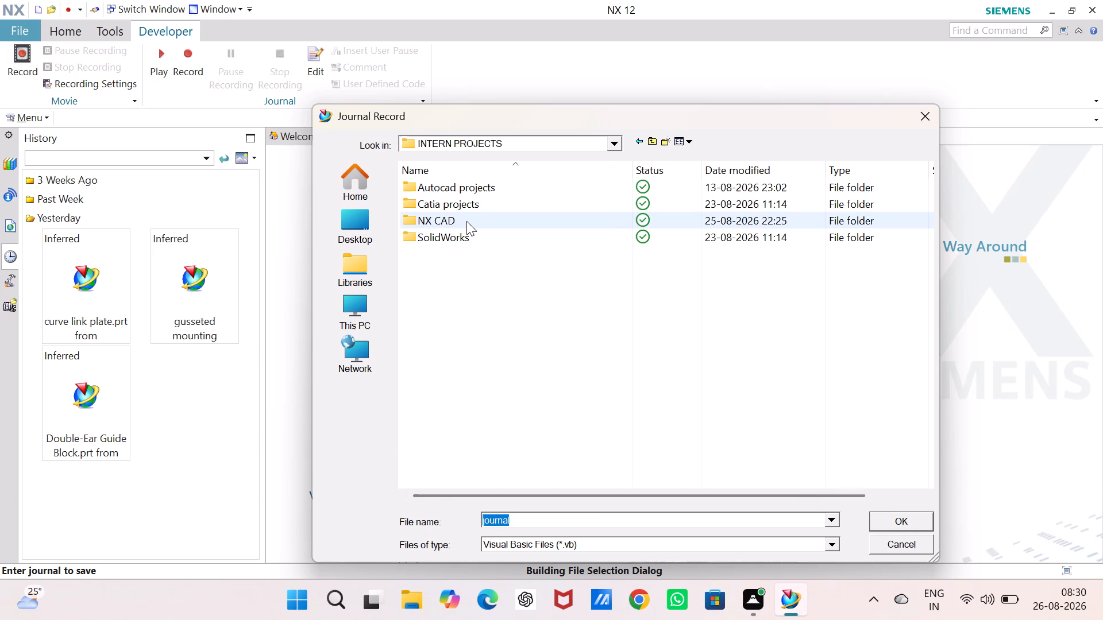
click(912, 516)
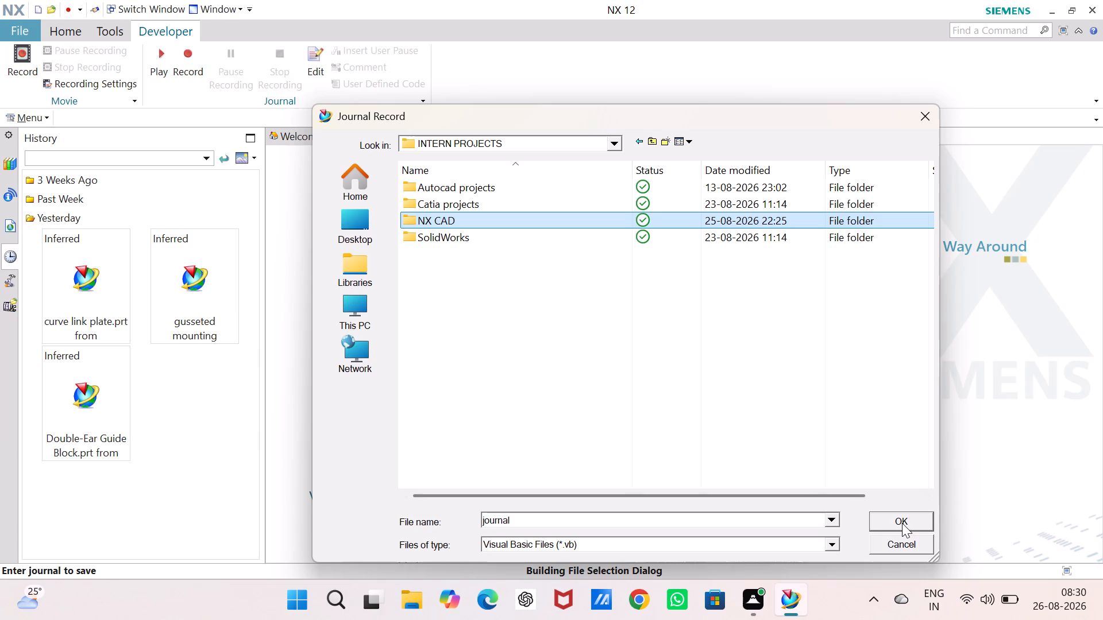
click(902, 523)
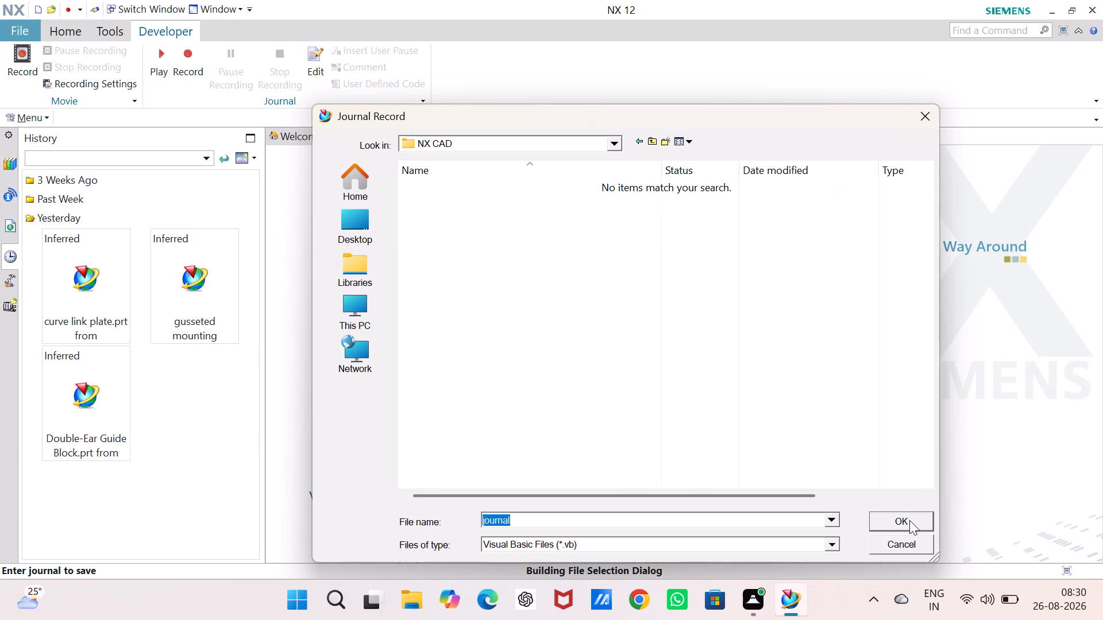
click(909, 520)
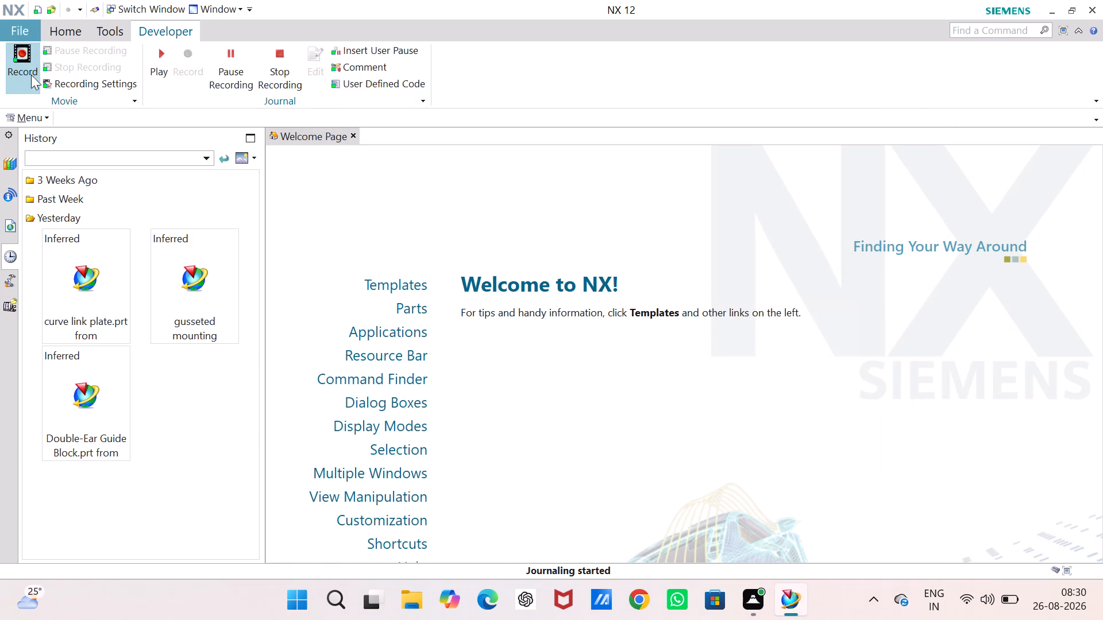
Set up a new file from the millimetre Model template, with INTERN PROJECTS\NX CAD on the Desktop as its folder.
click(31, 27)
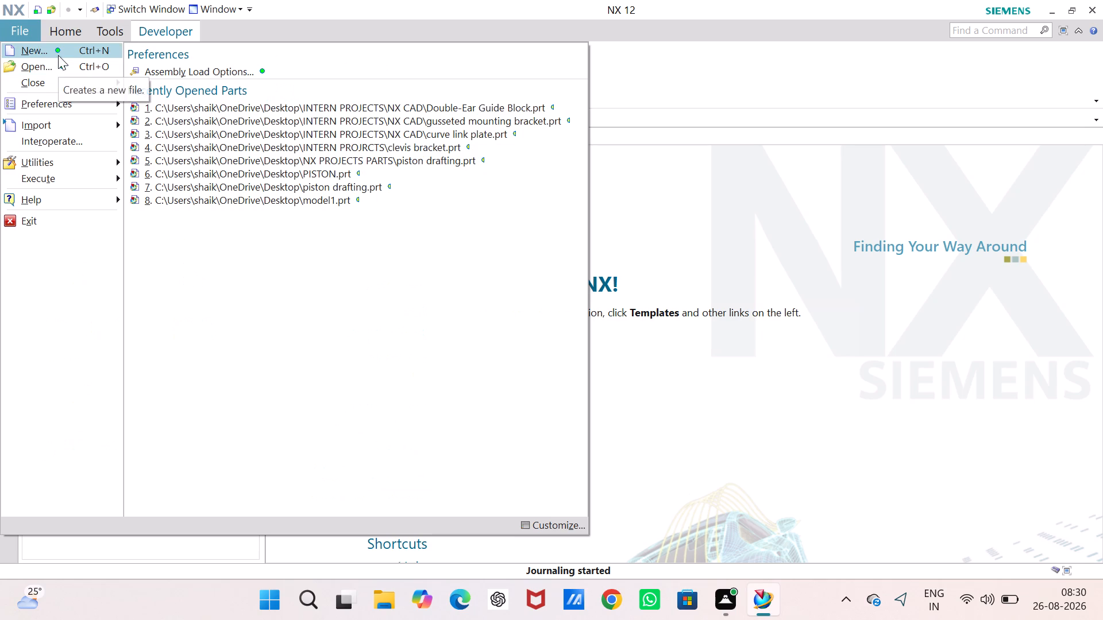
click(58, 55)
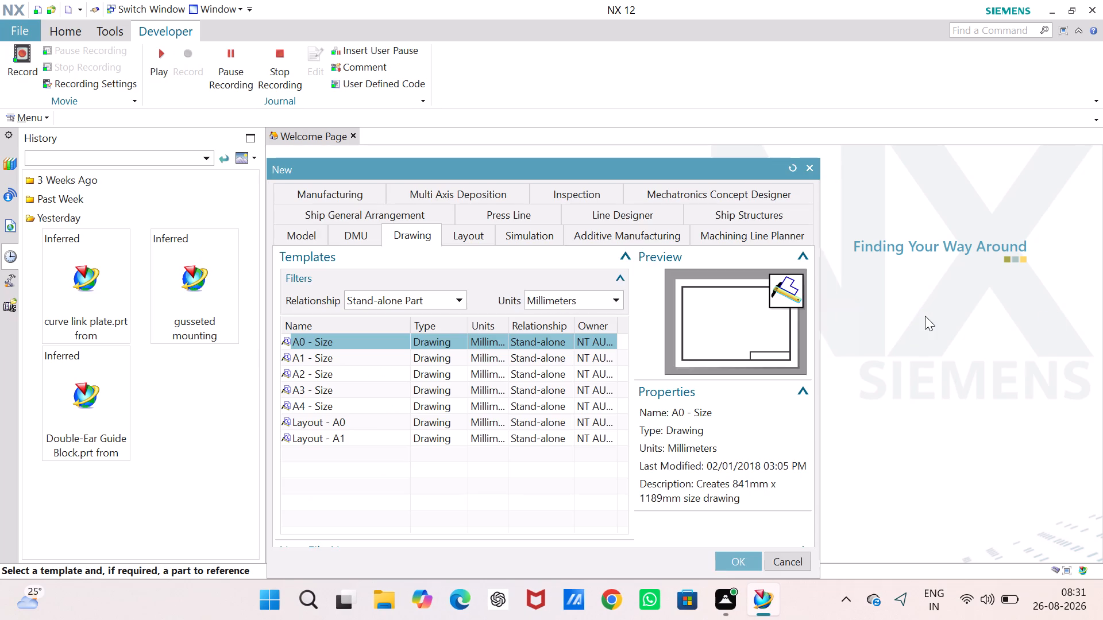
click(304, 239)
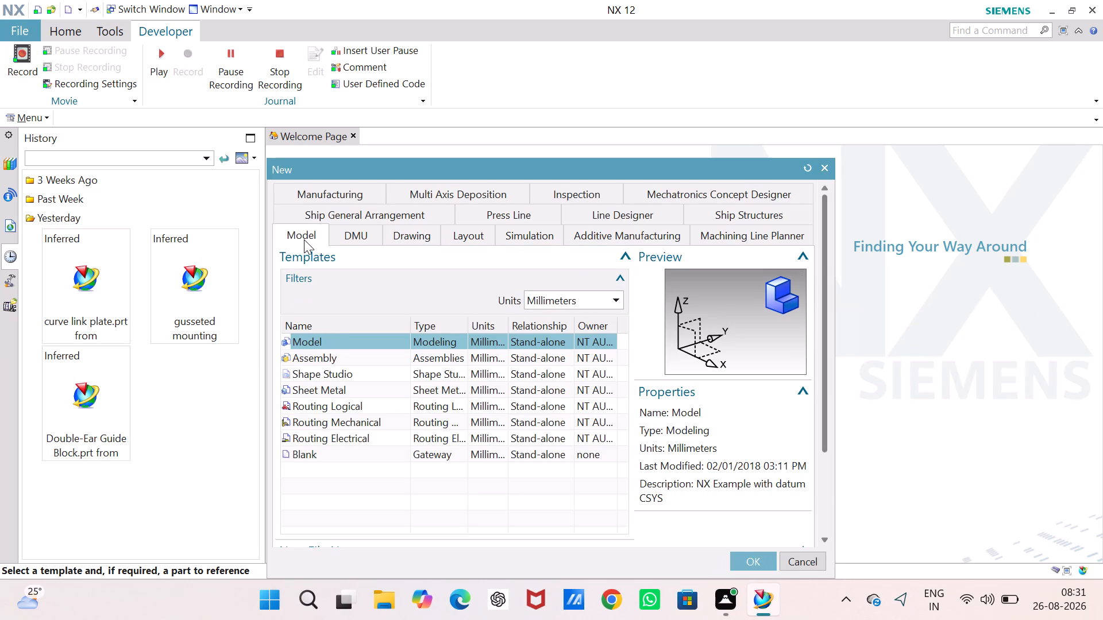
scroll(704, 464, down, 4)
scroll(778, 449, down, 4)
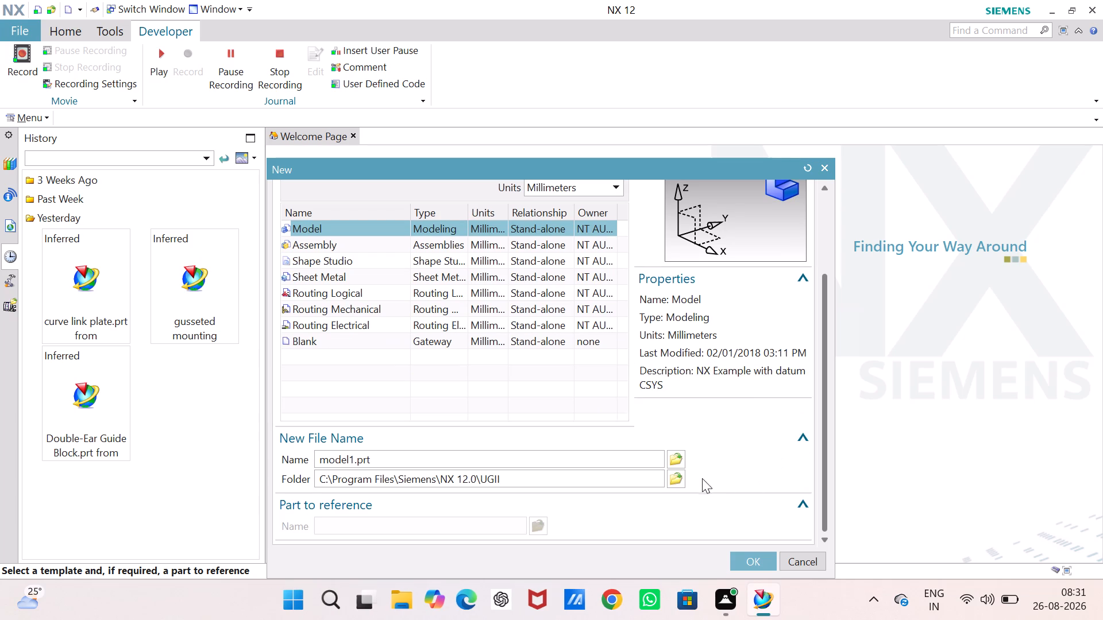
click(672, 476)
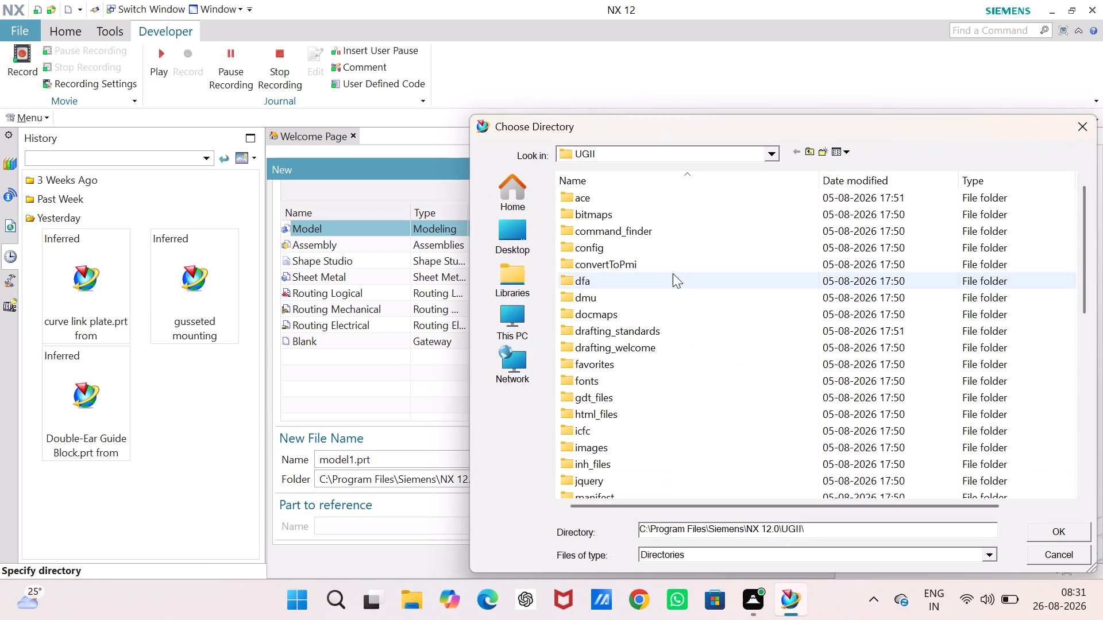
click(524, 232)
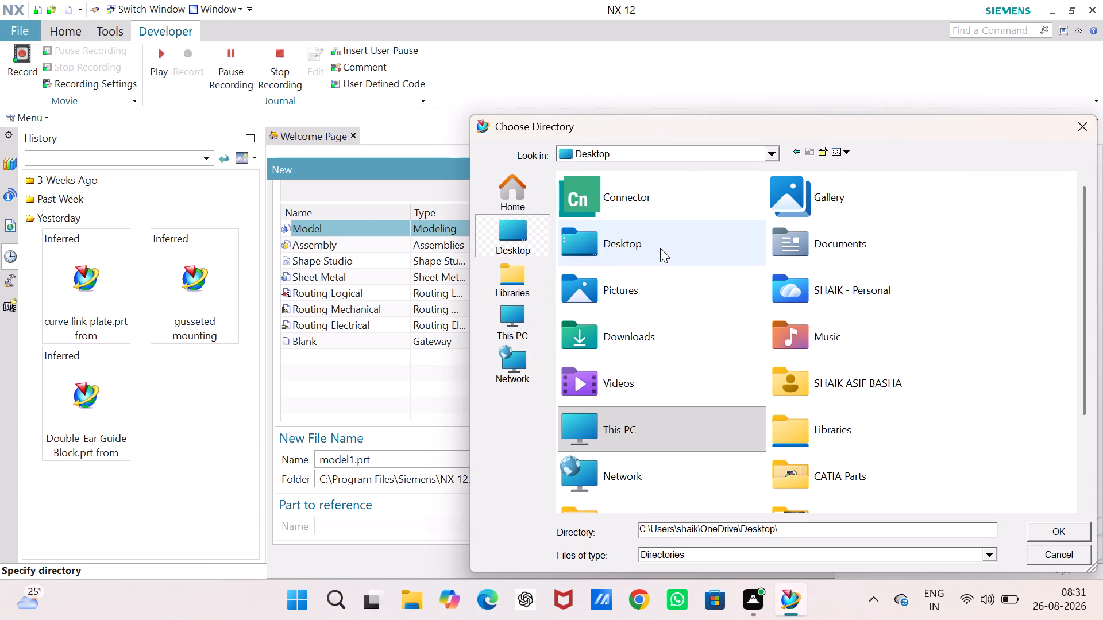
scroll(673, 471, down, 4)
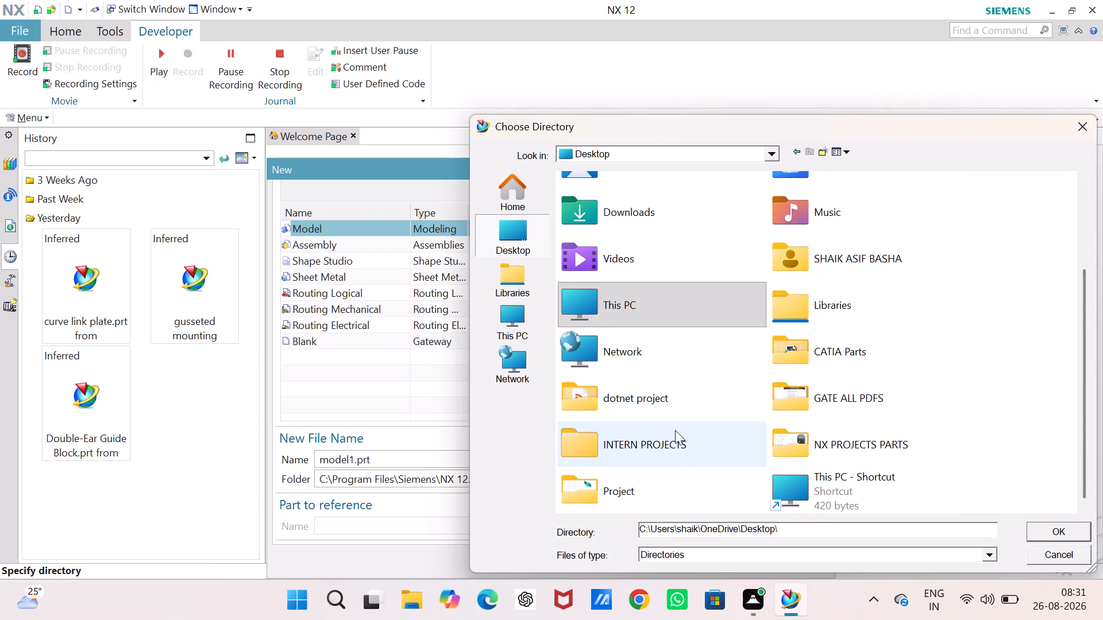
double_click(676, 447)
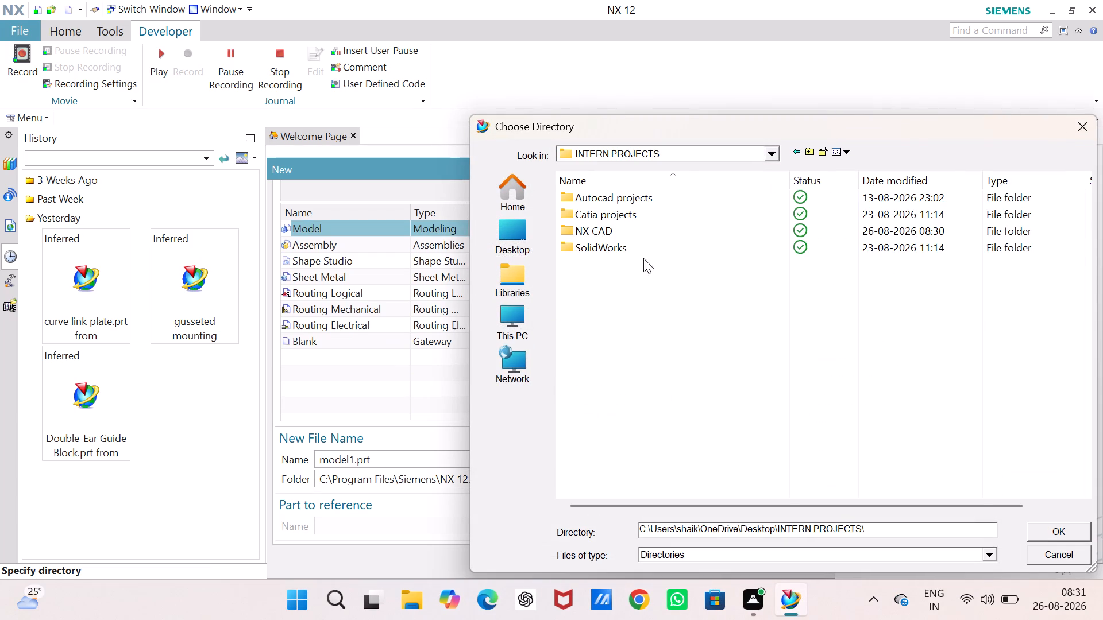
double_click(649, 225)
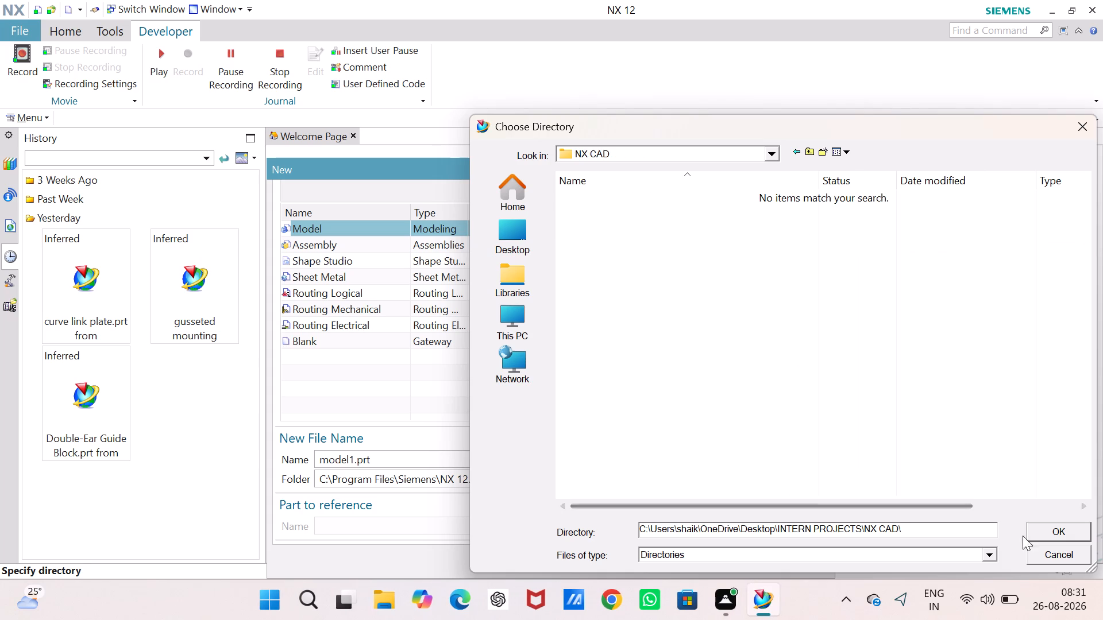
click(1038, 526)
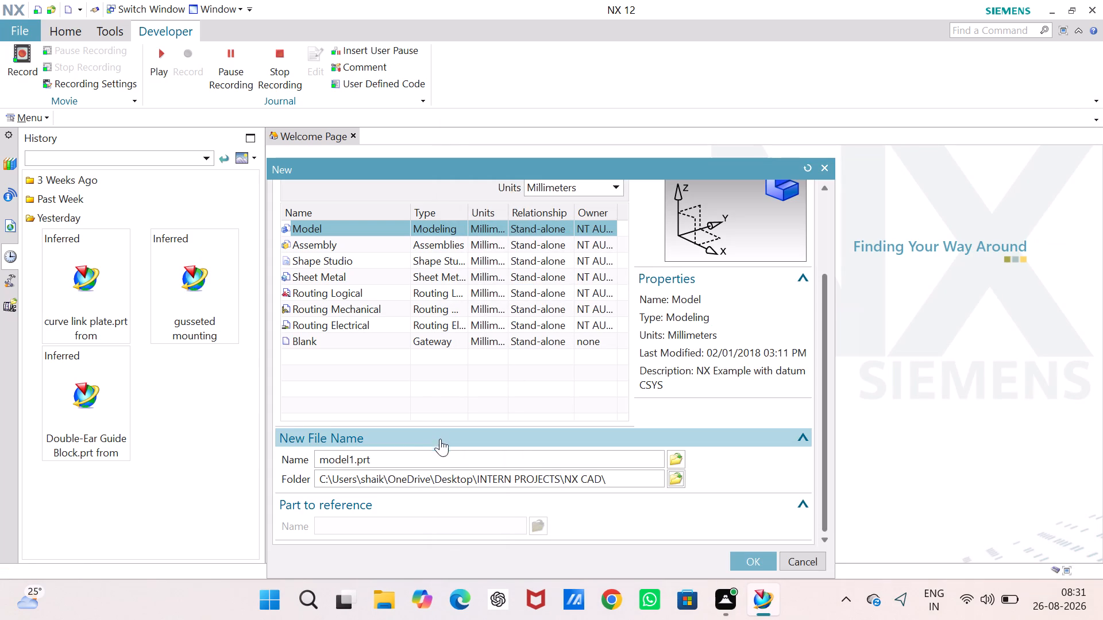
Name the new part "flanged sleeve adaptor" and create it.
double_click(441, 458)
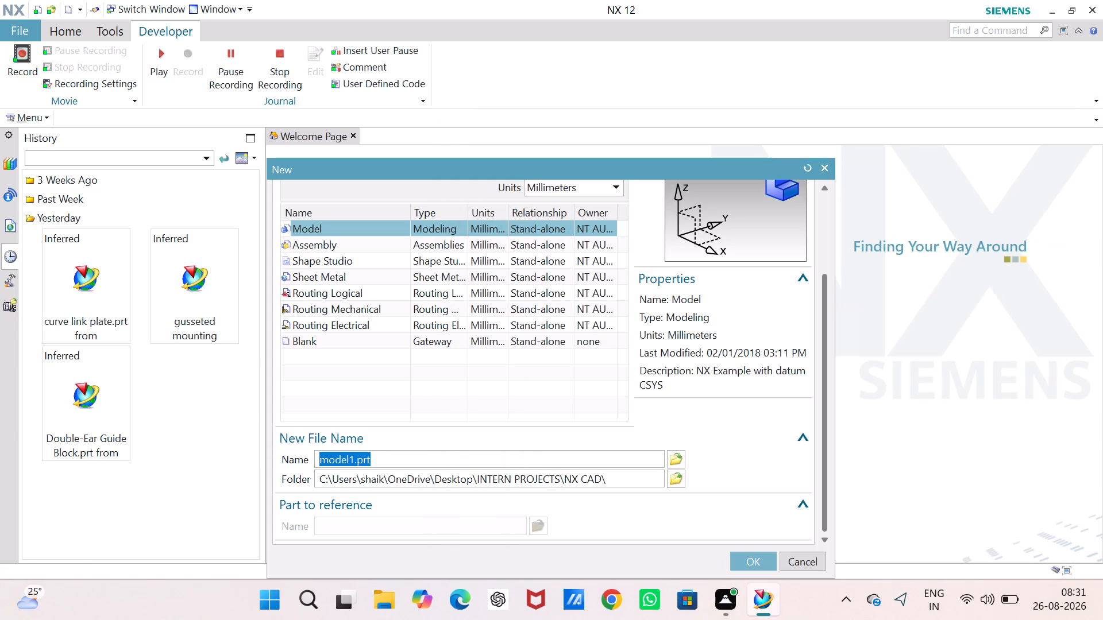
text(flam)
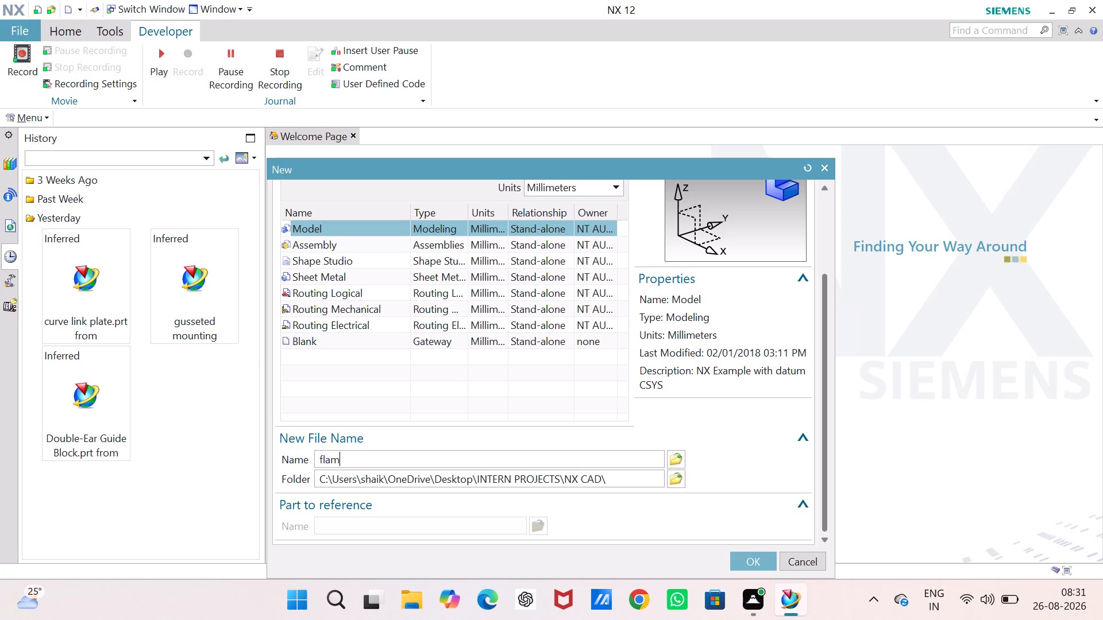
key(BackSpace)
text(nged sleeve adaptor)
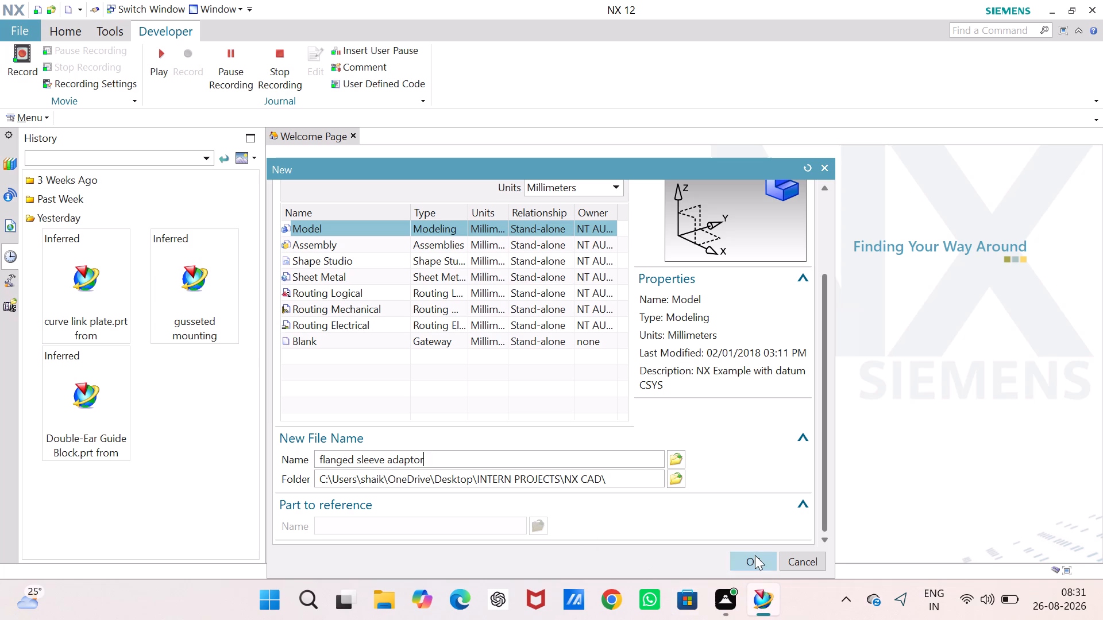
click(754, 555)
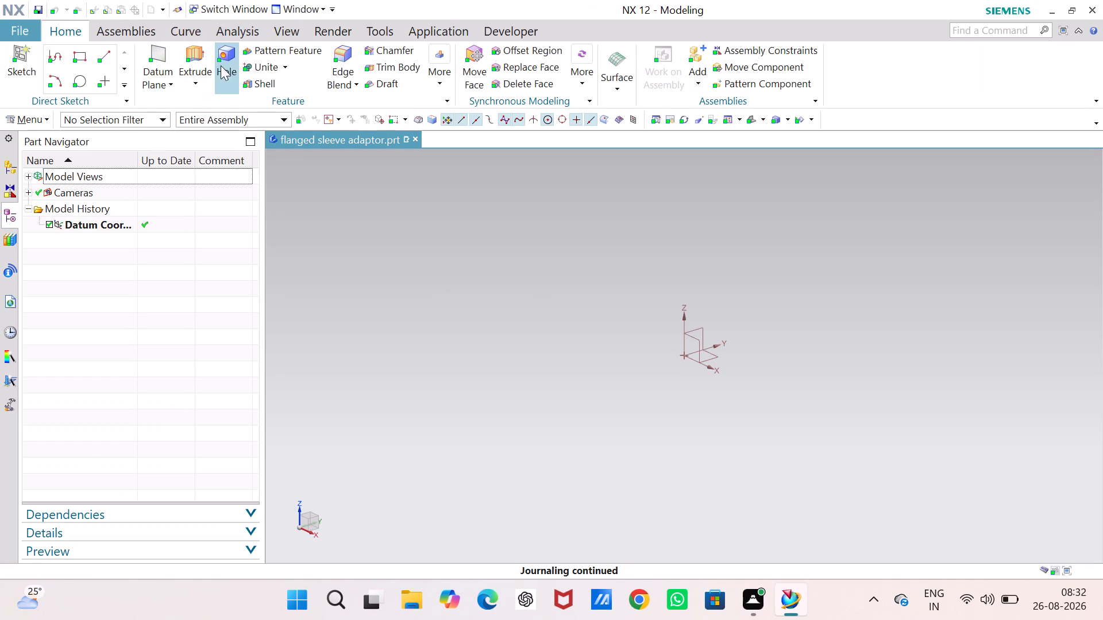
Create a sketch in the task environment on the XZ plane of the datum coordinate system.
click(18, 118)
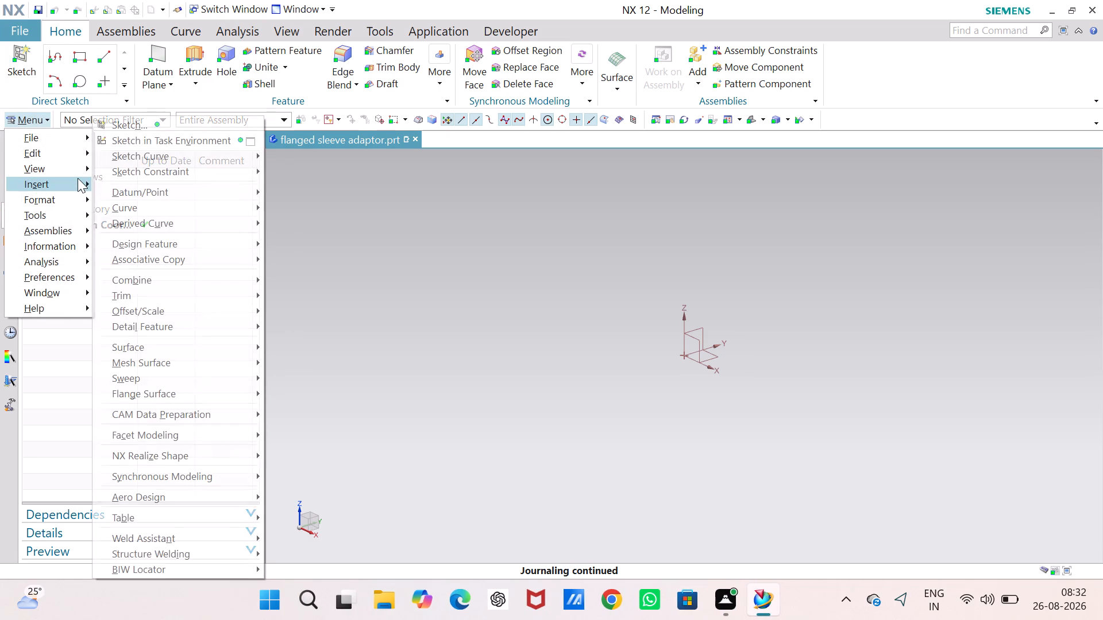
click(126, 144)
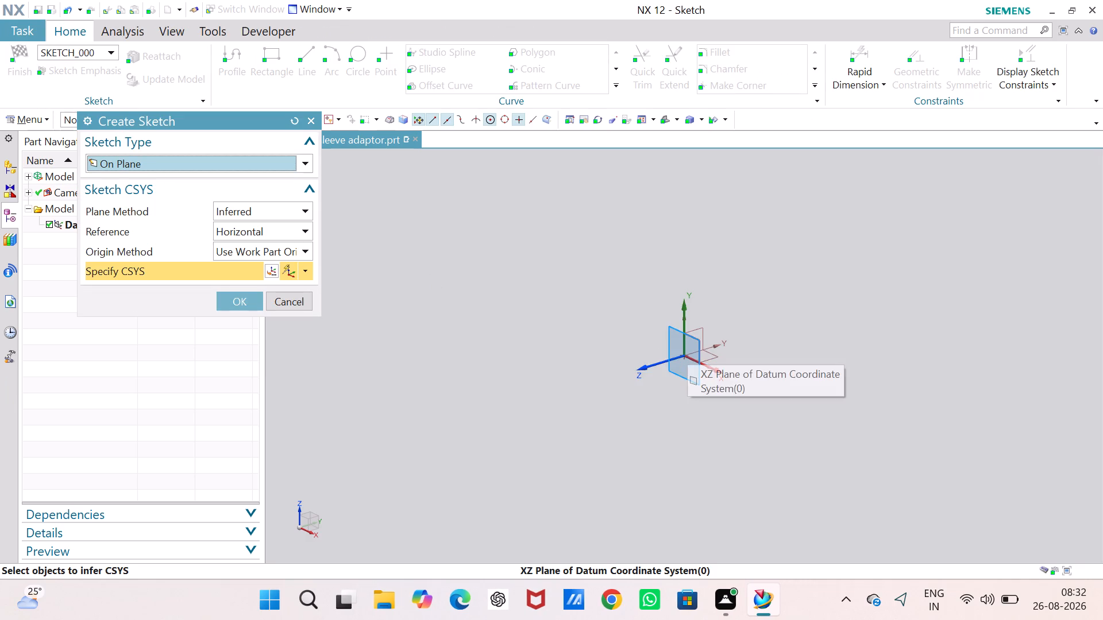
click(687, 345)
click(243, 297)
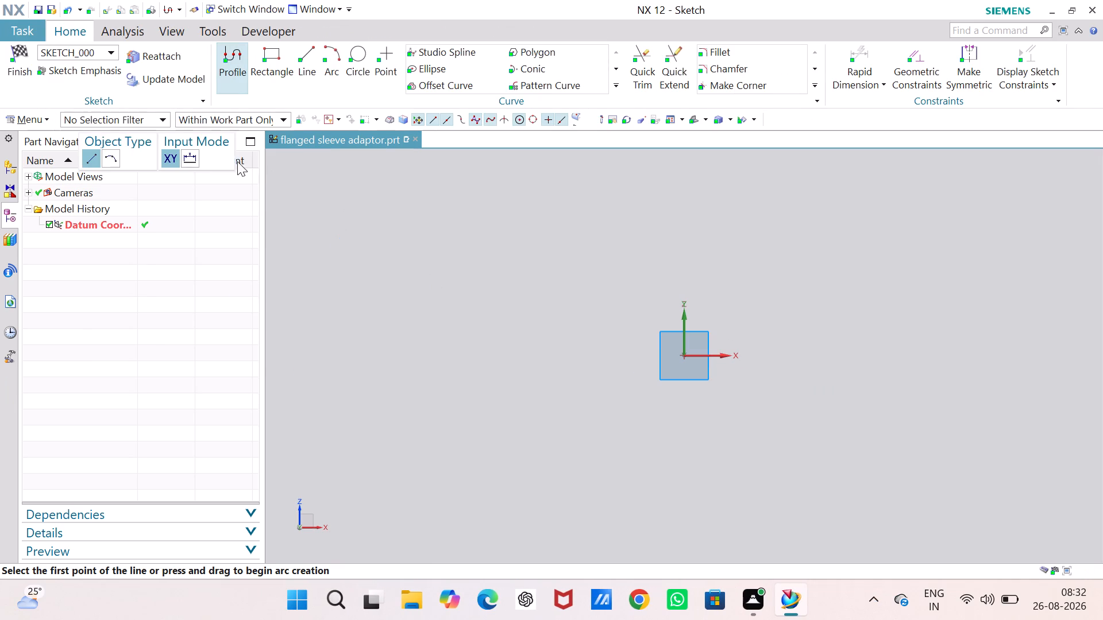
Draw a closed profile from the origin toward negative X, about 72 mm high at the Z axis and 63 mm at the far end, notched on top.
click(685, 355)
click(684, 222)
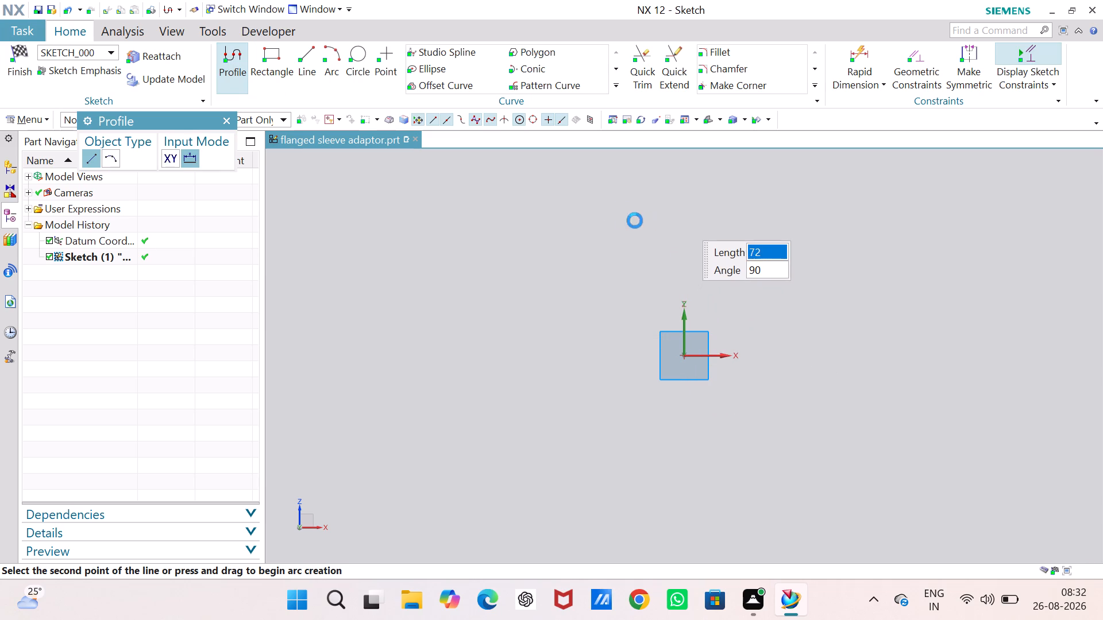
click(612, 214)
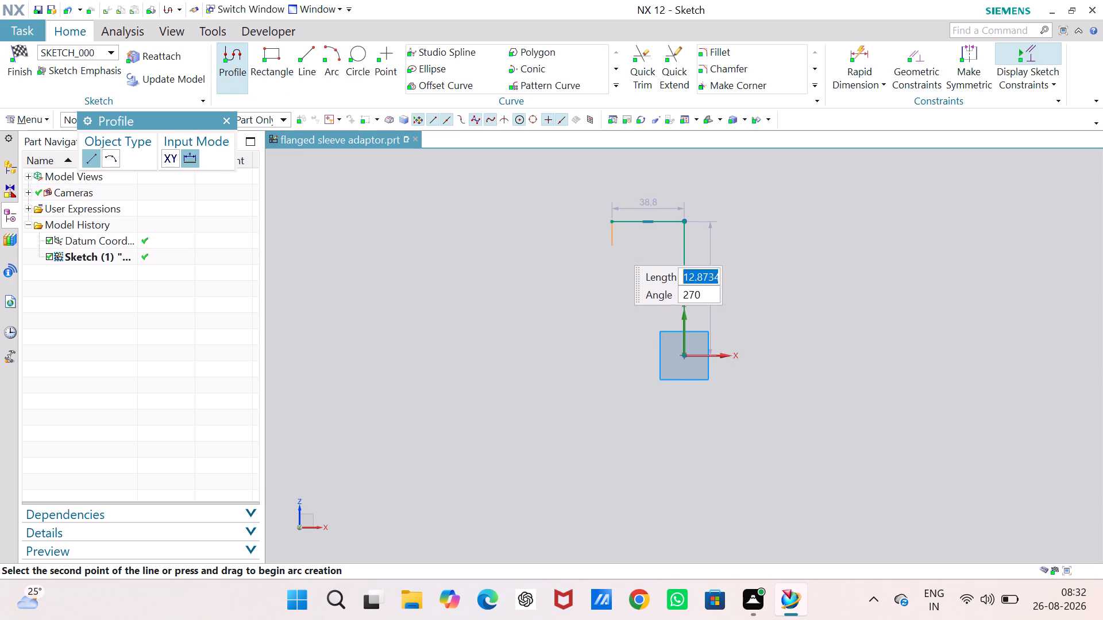
click(615, 255)
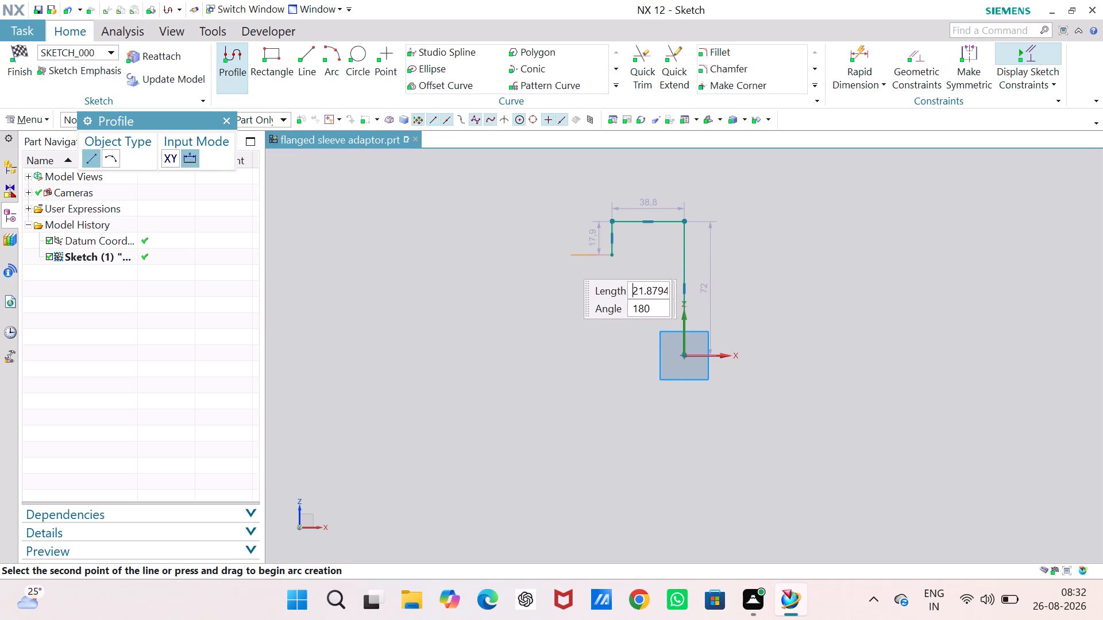
click(564, 260)
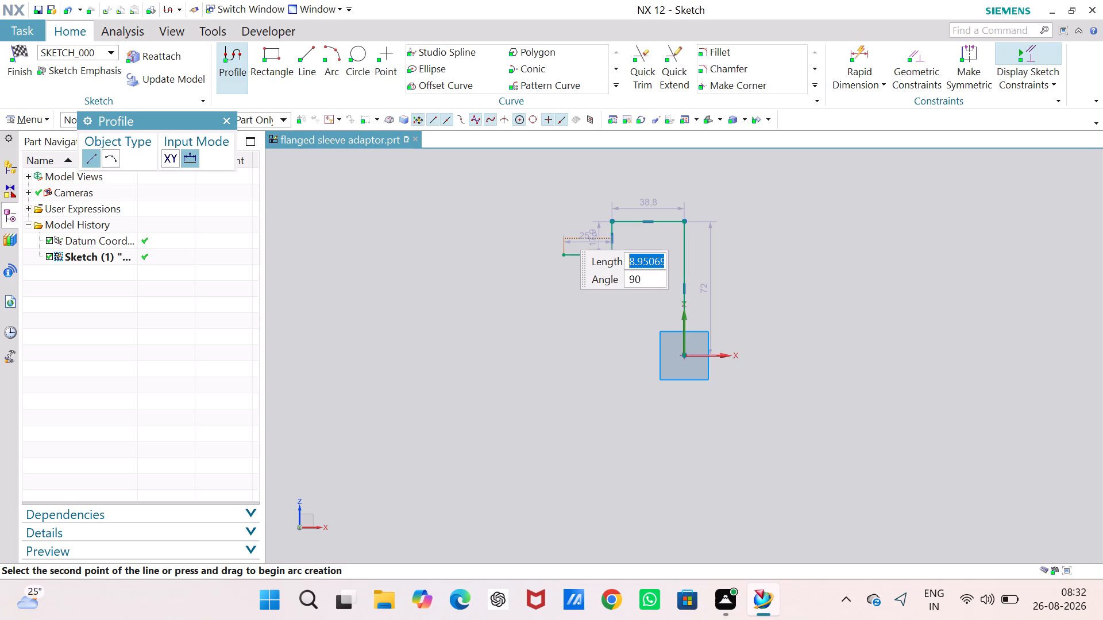
click(561, 231)
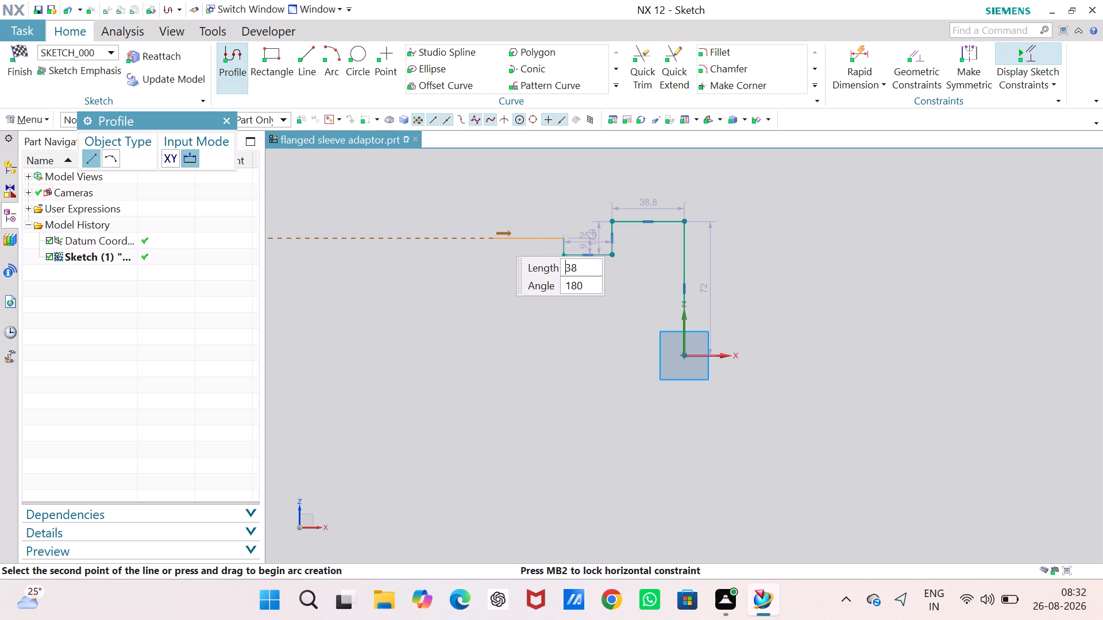
click(497, 237)
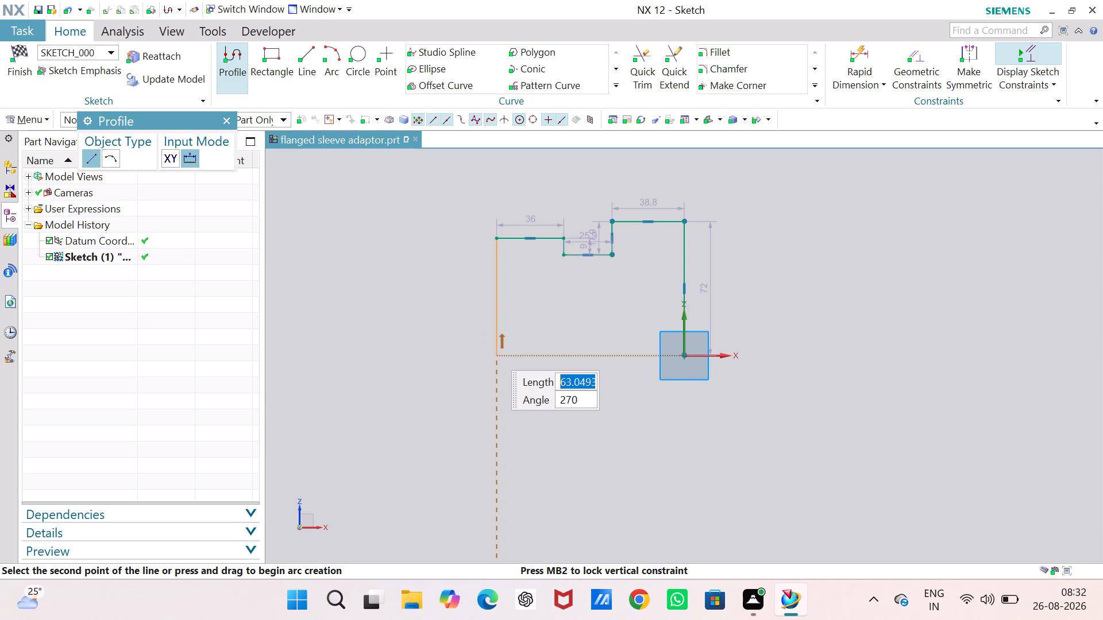
click(492, 351)
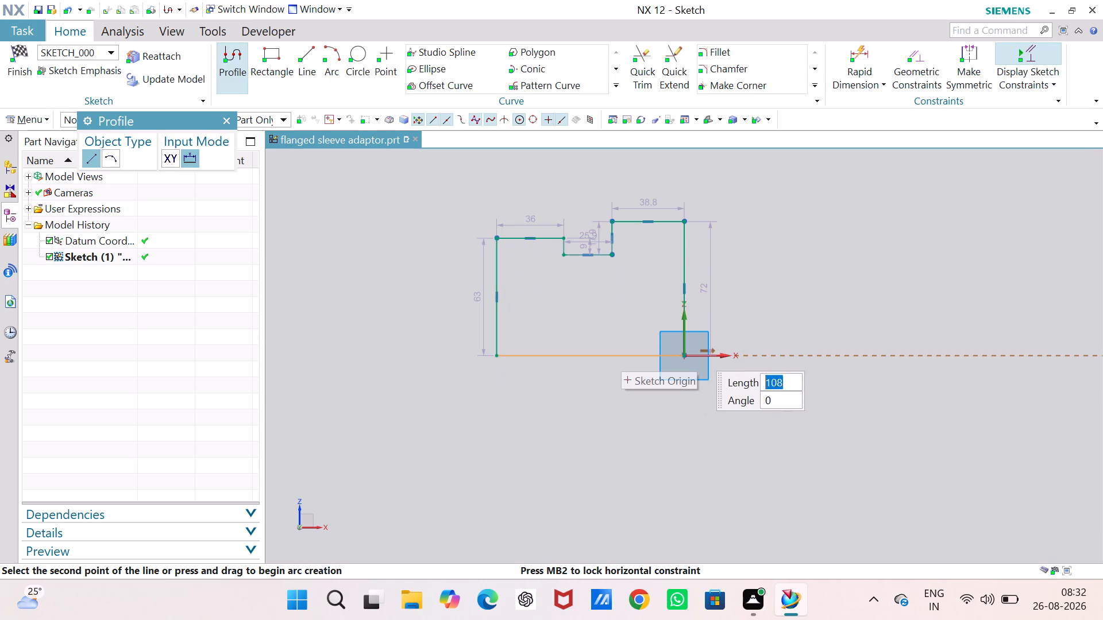
click(684, 354)
key(Escape)
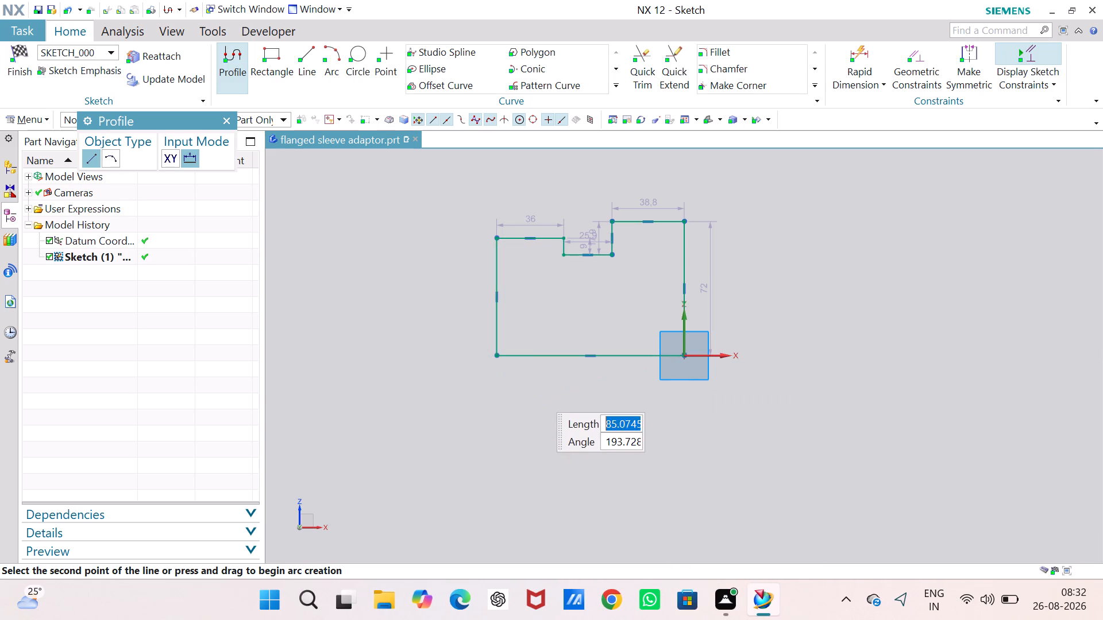
key(Escape)
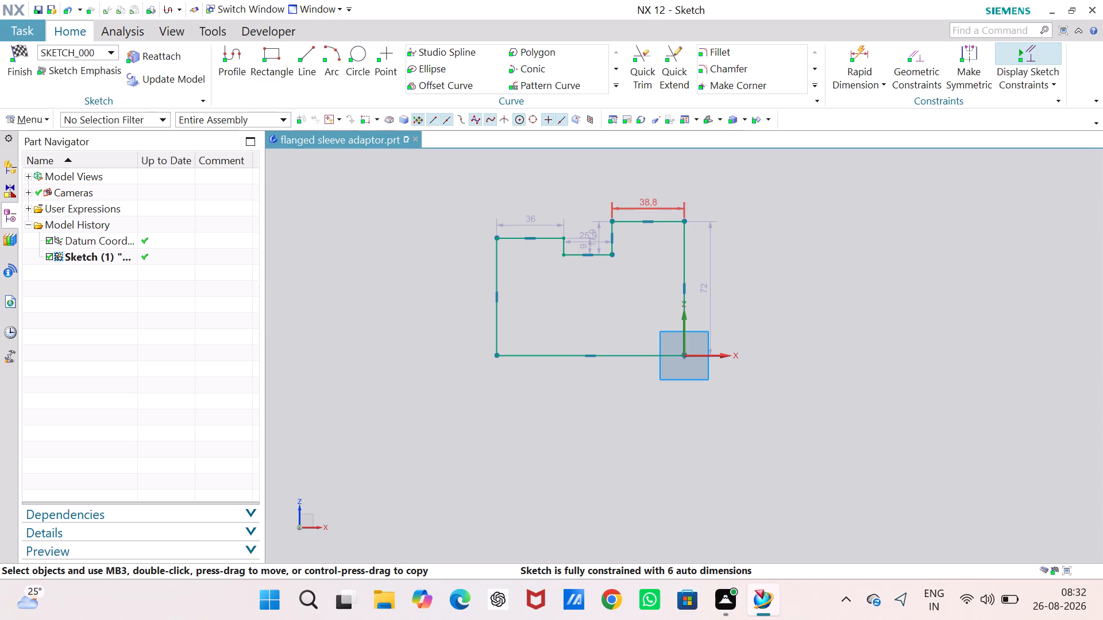
Set the top edge at the profile's far end to 30 mm and the top edge beside the Z axis to 14.2 mm.
double_click(537, 222)
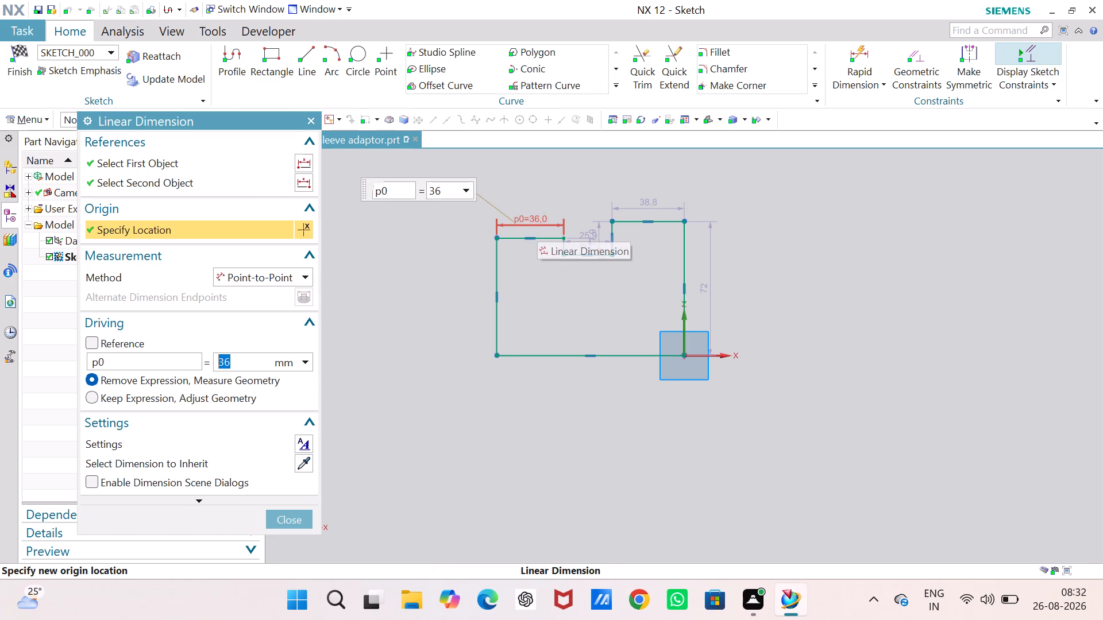
text(30)
key(Return)
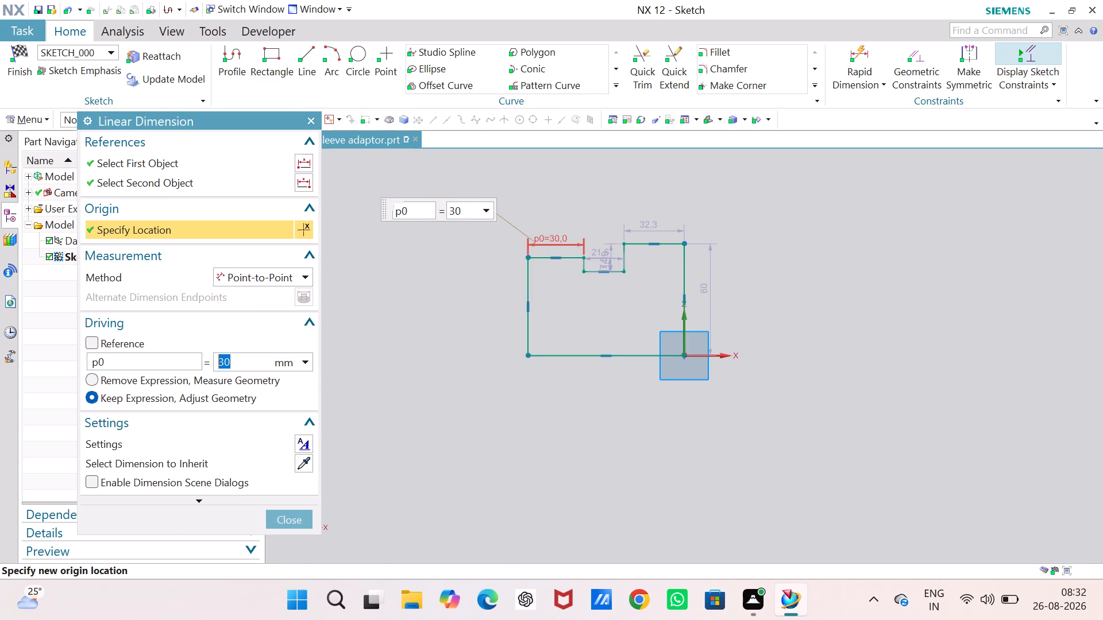
double_click(654, 227)
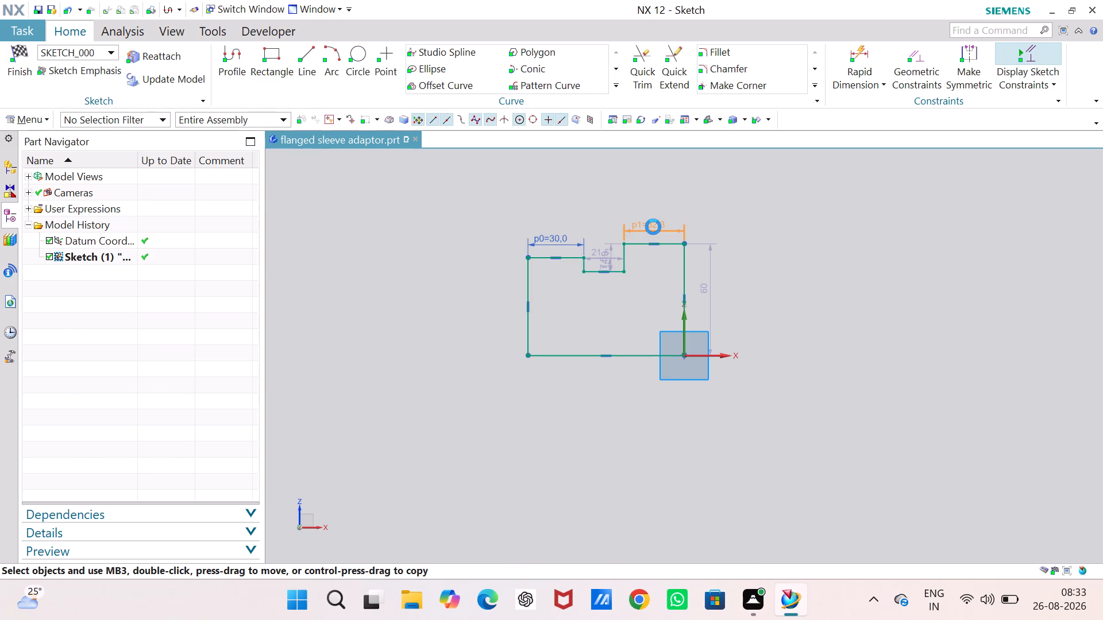
text(14.)
key(2)
key(Return)
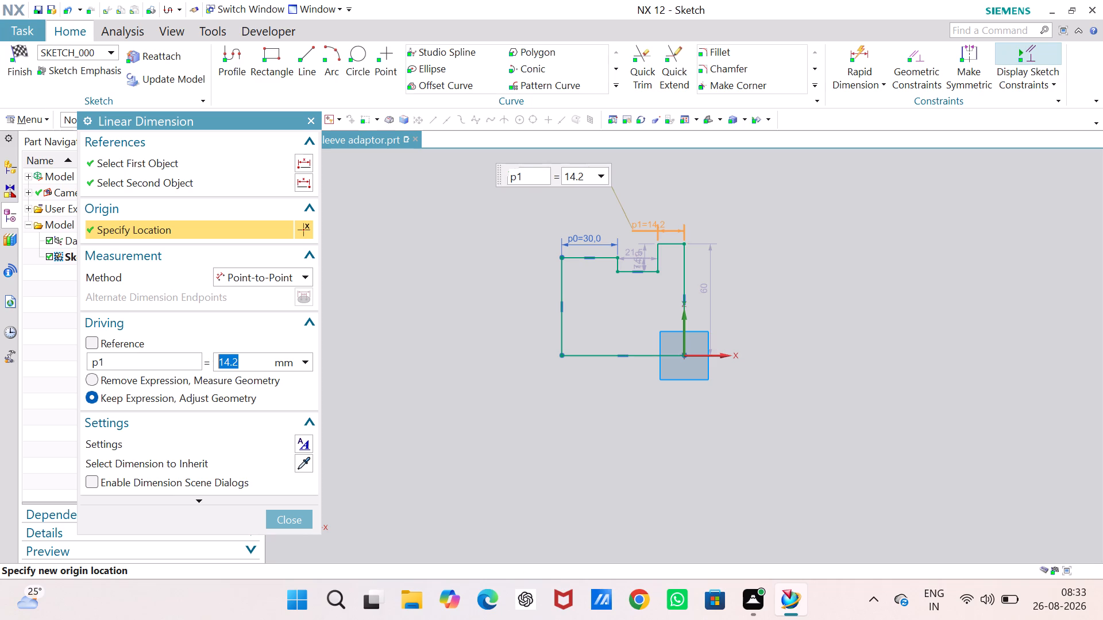
click(291, 513)
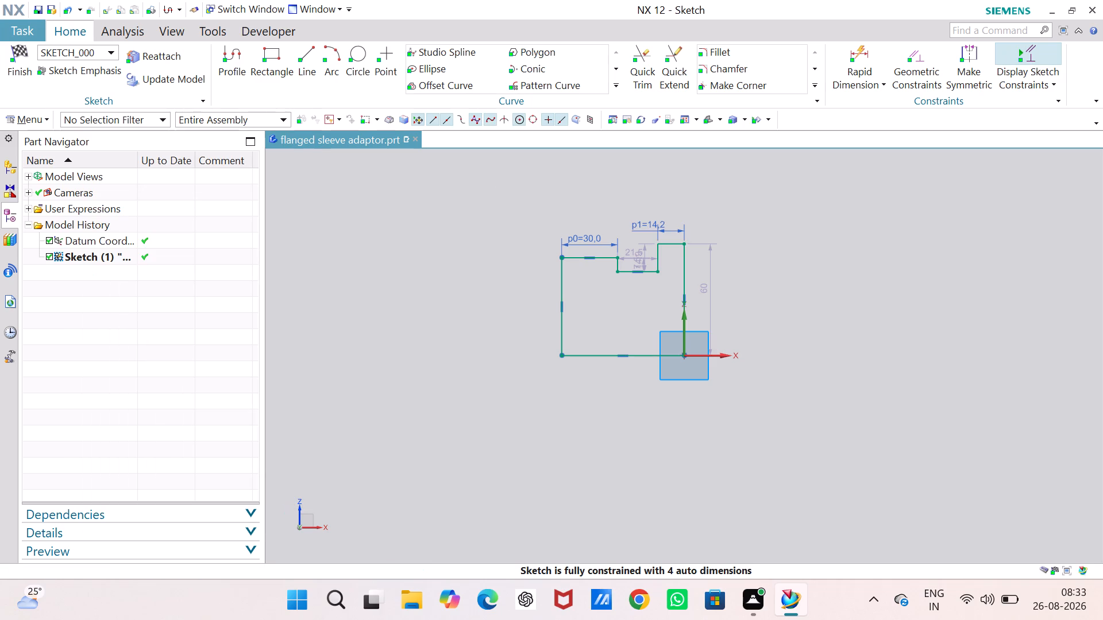
Set the length of the recessed middle edge between the two raised ends to 44.2 mm.
double_click(633, 253)
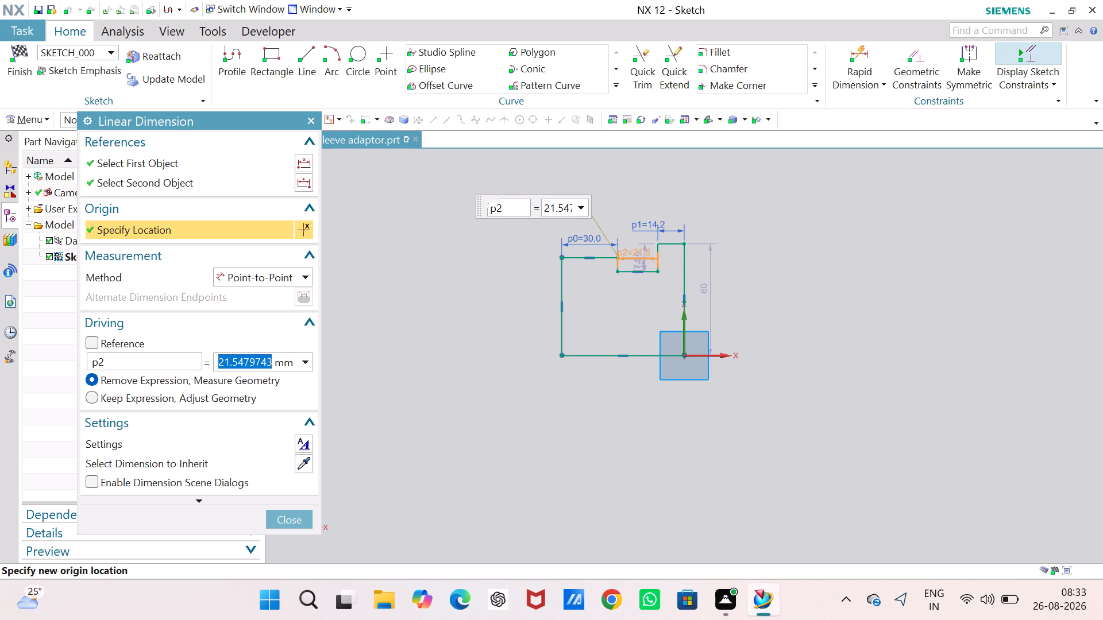
text(44.)
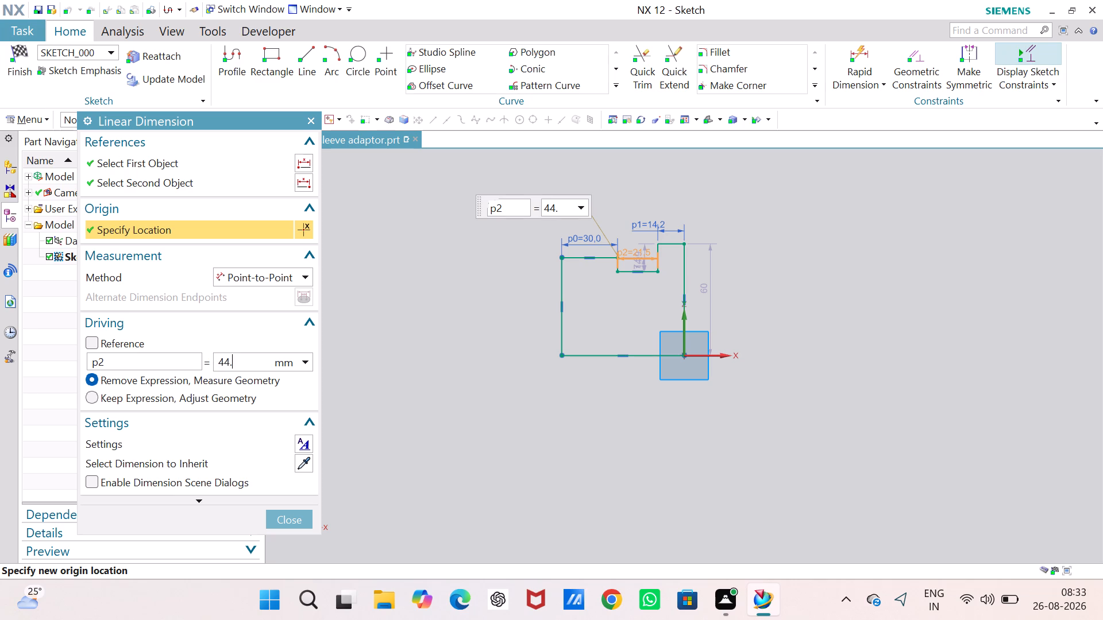
key(2)
key(Return)
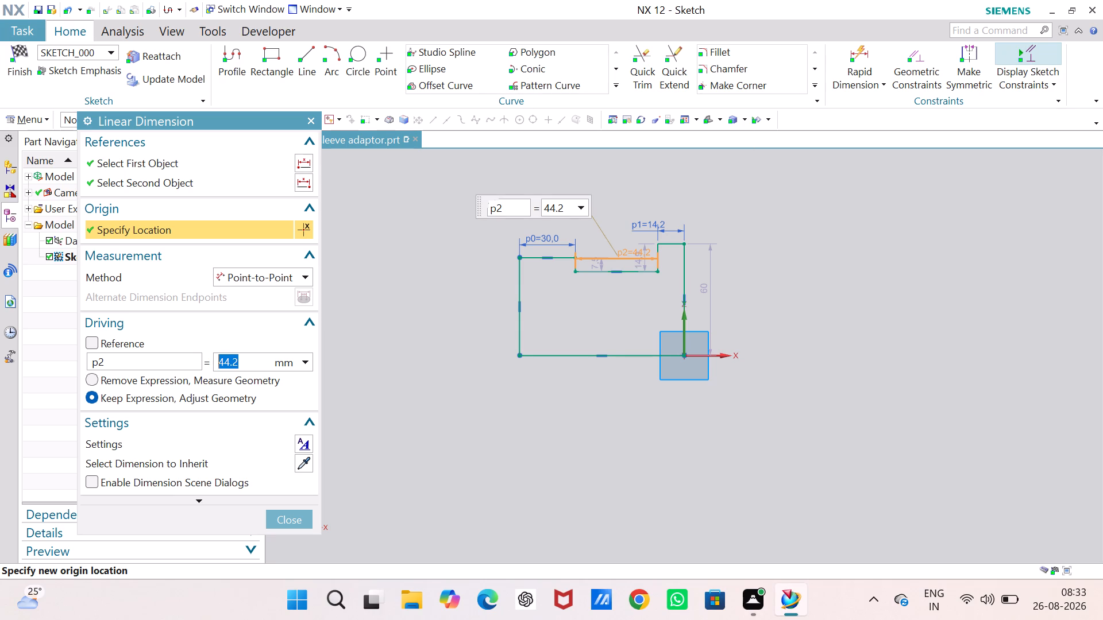
click(303, 516)
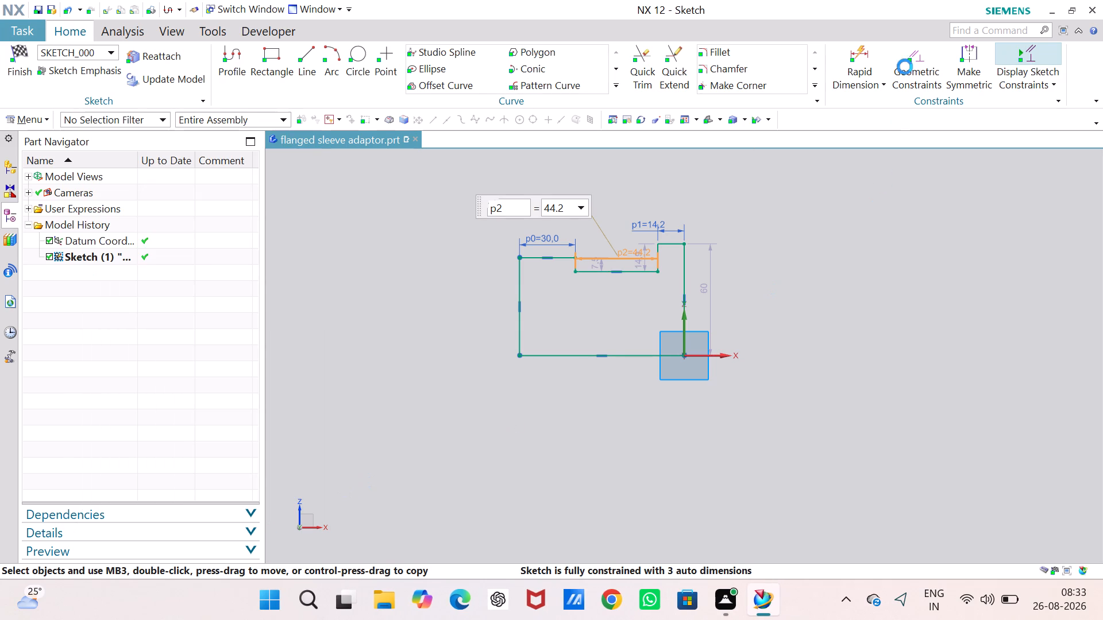
Dimension the vertical edge at the profile's far end from the origin with a height of 25 mm.
click(862, 51)
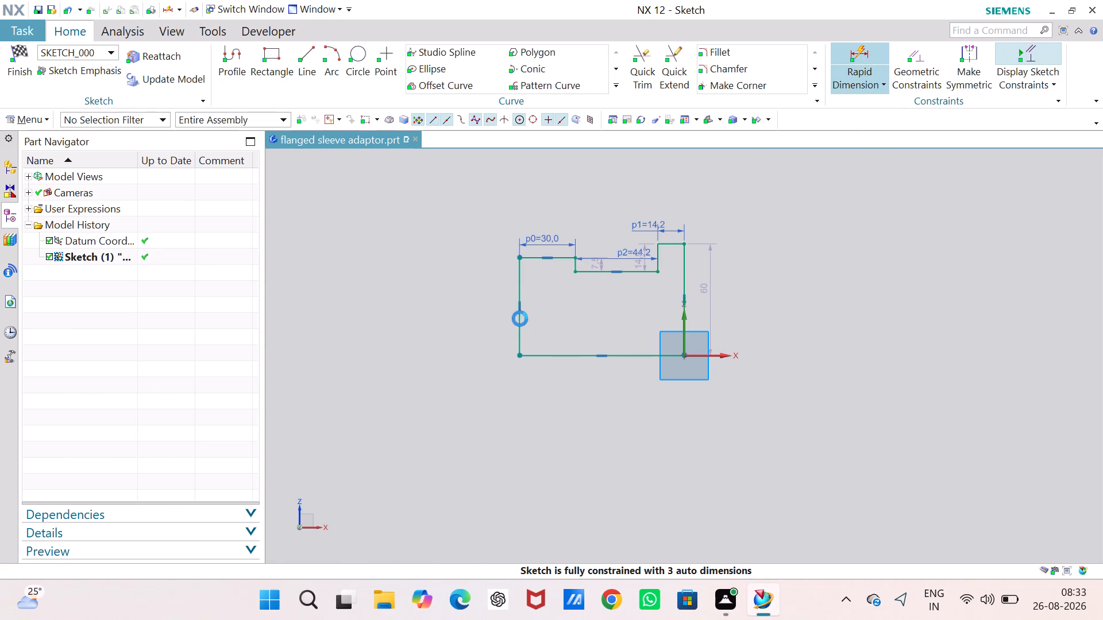
click(519, 329)
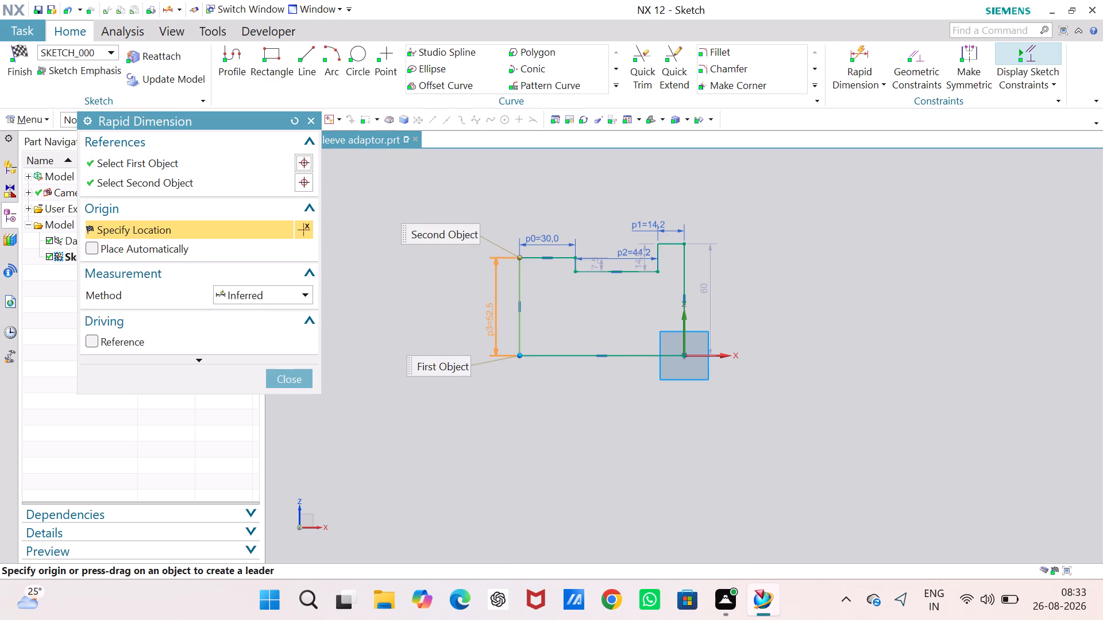
click(489, 320)
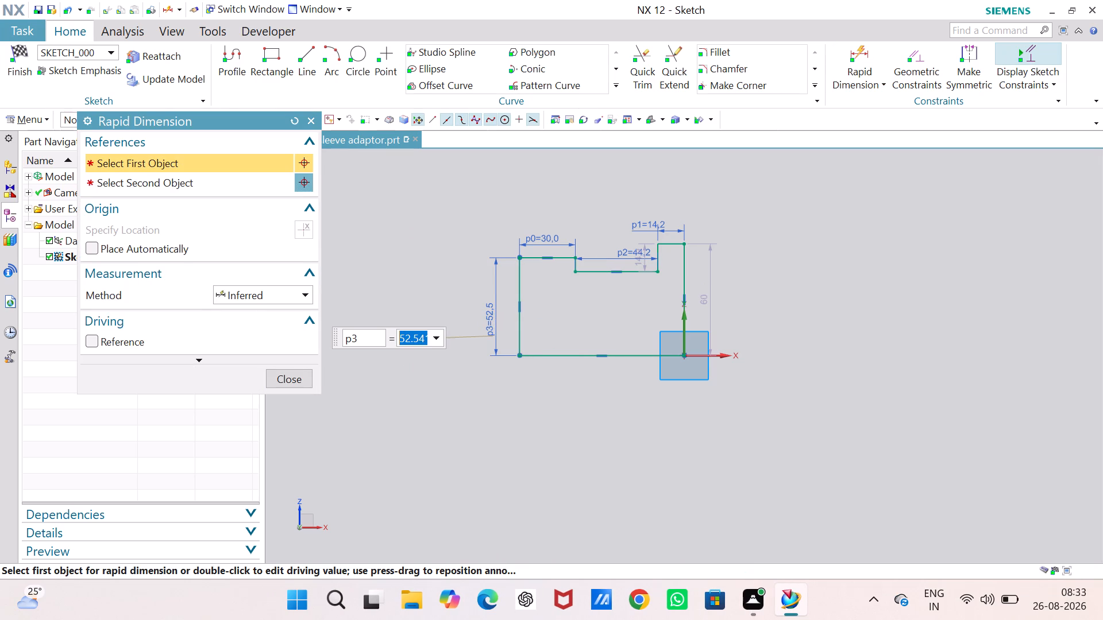
text(25)
key(Return)
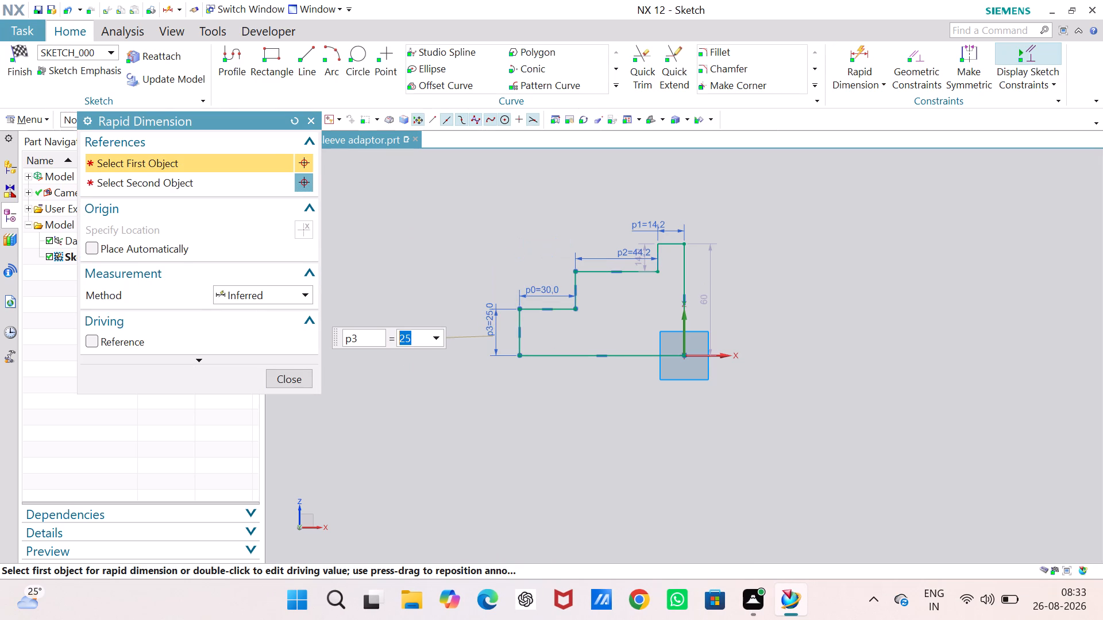
click(294, 376)
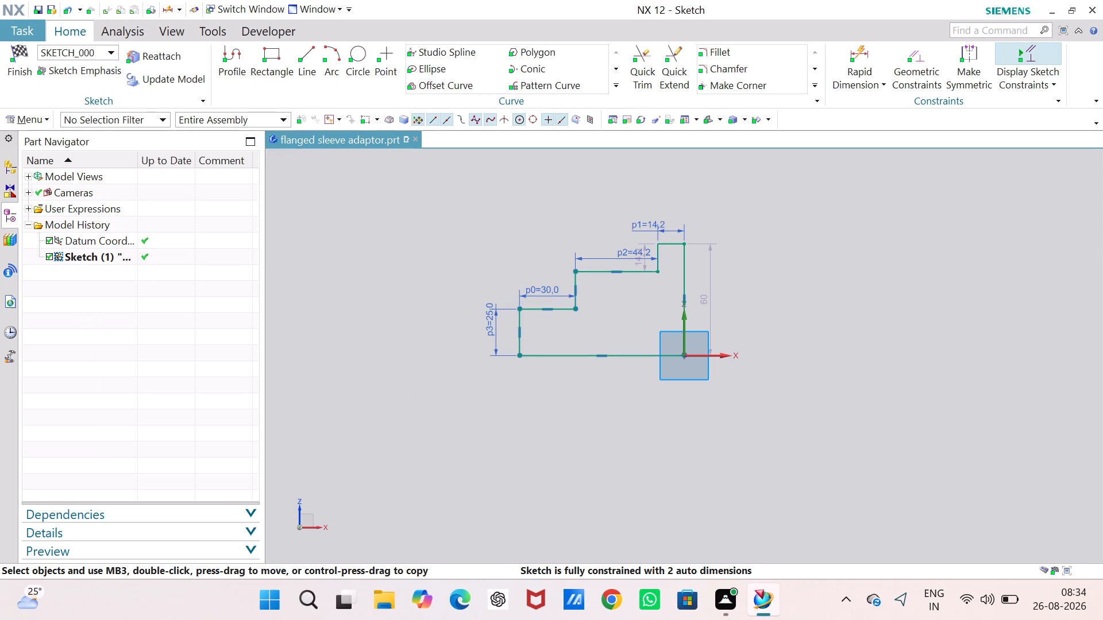
Dimension the distance between the base line and the recessed middle edge as 20 mm.
click(849, 46)
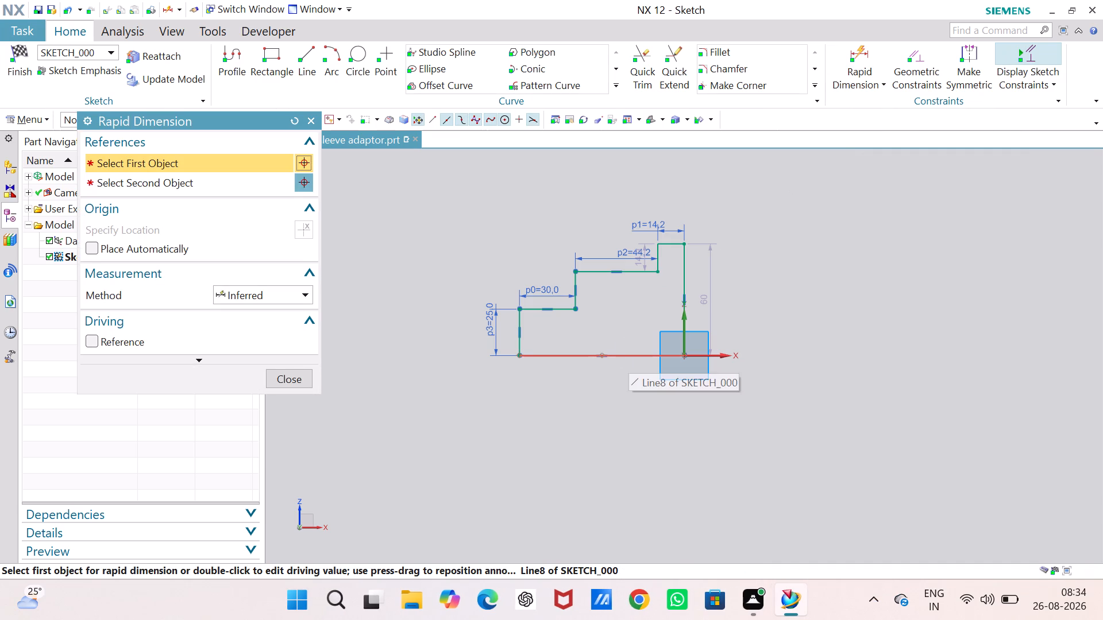
click(628, 354)
click(635, 268)
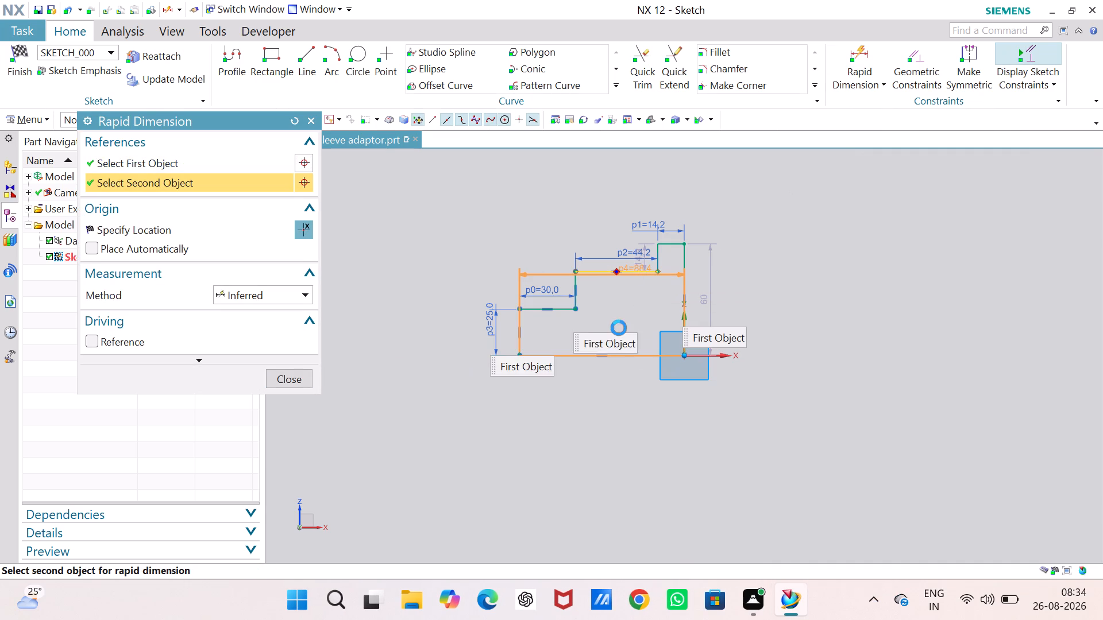
click(620, 319)
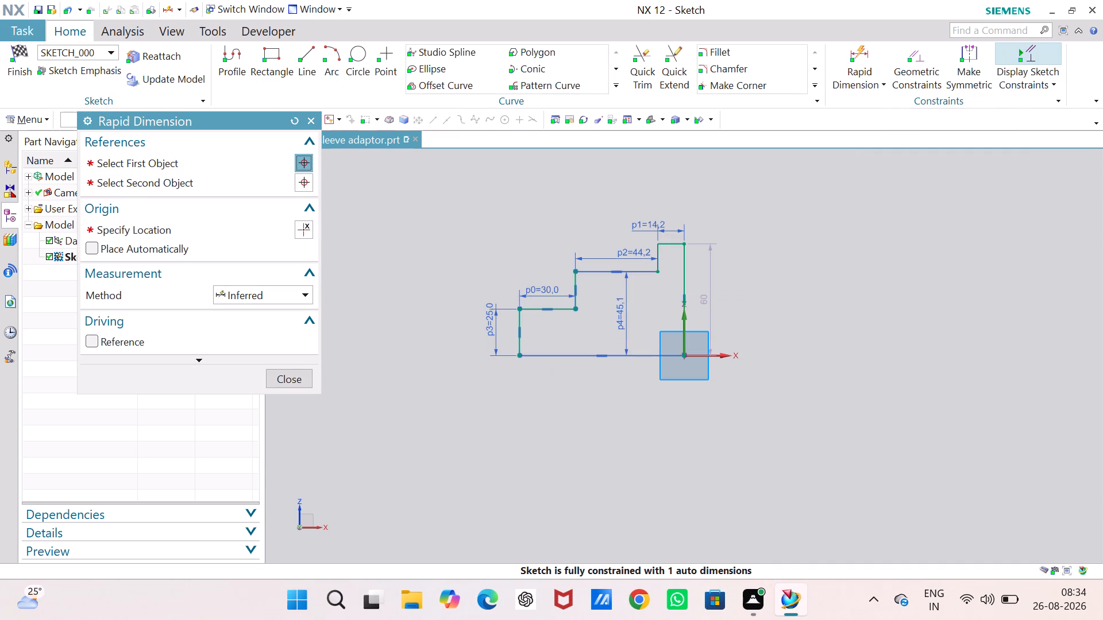
text(20)
key(Return)
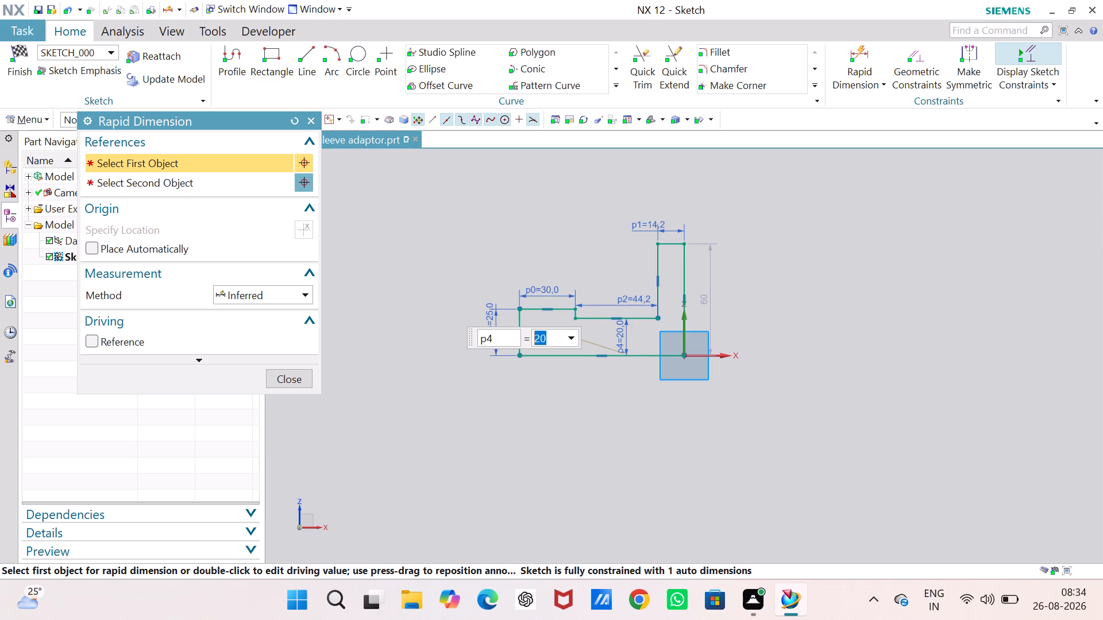
click(293, 378)
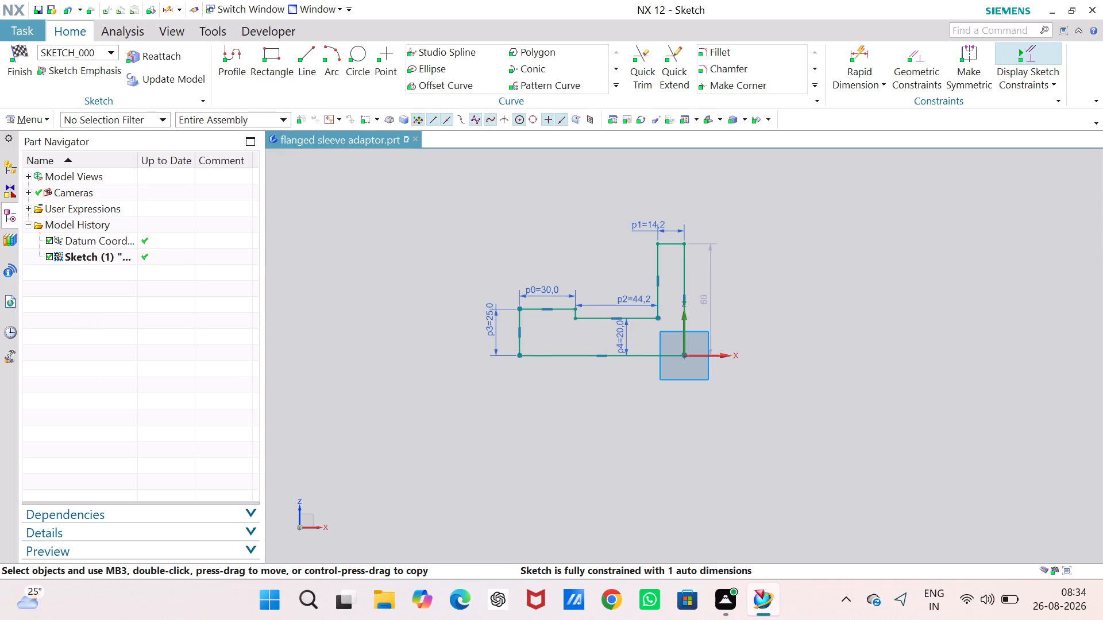
Set the height of the vertical edge on the Z axis to 45 mm and finish the sketch.
double_click(707, 299)
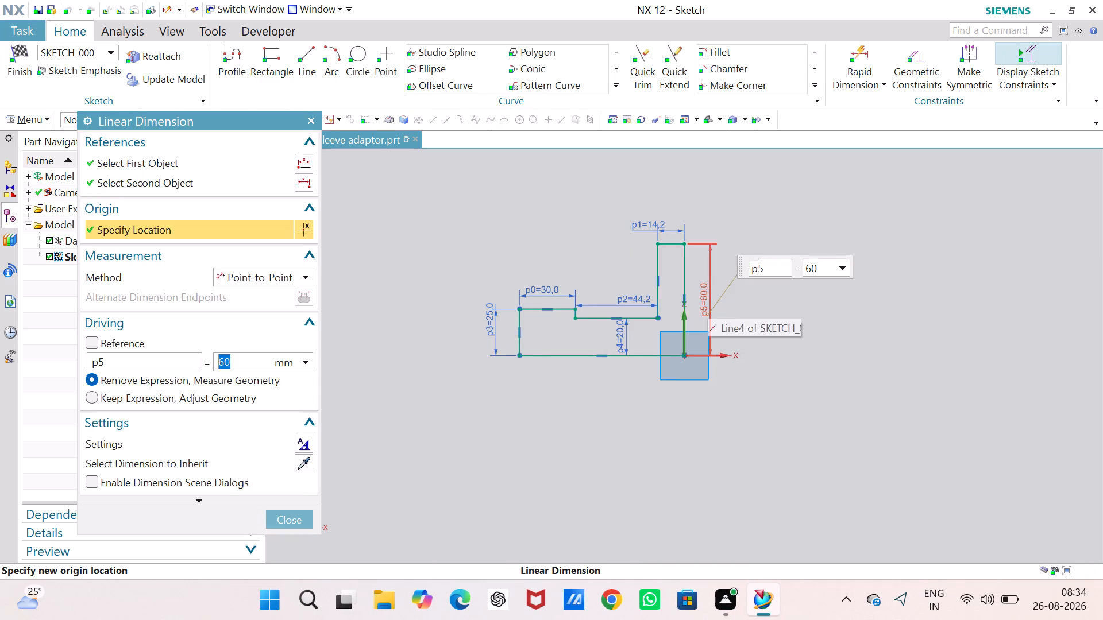
text(45)
key(Return)
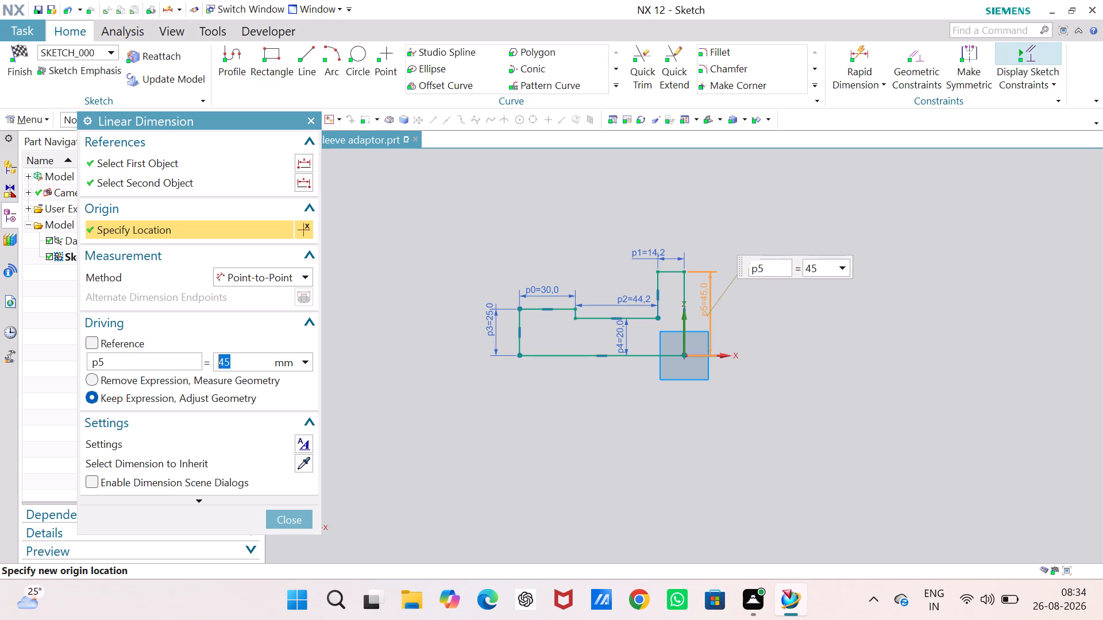
click(310, 514)
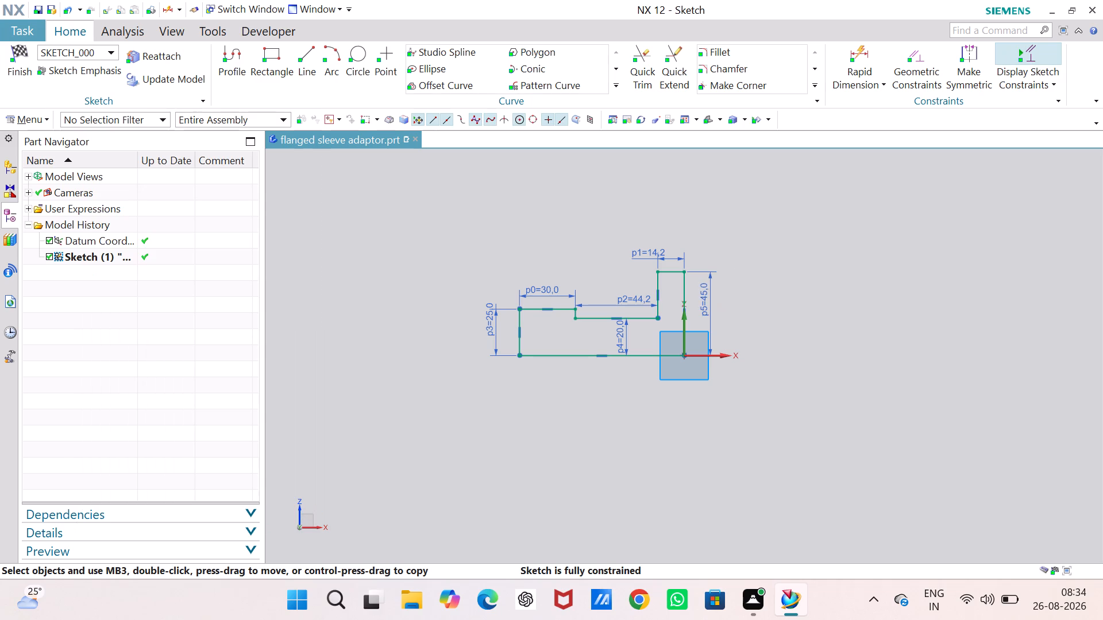
click(17, 52)
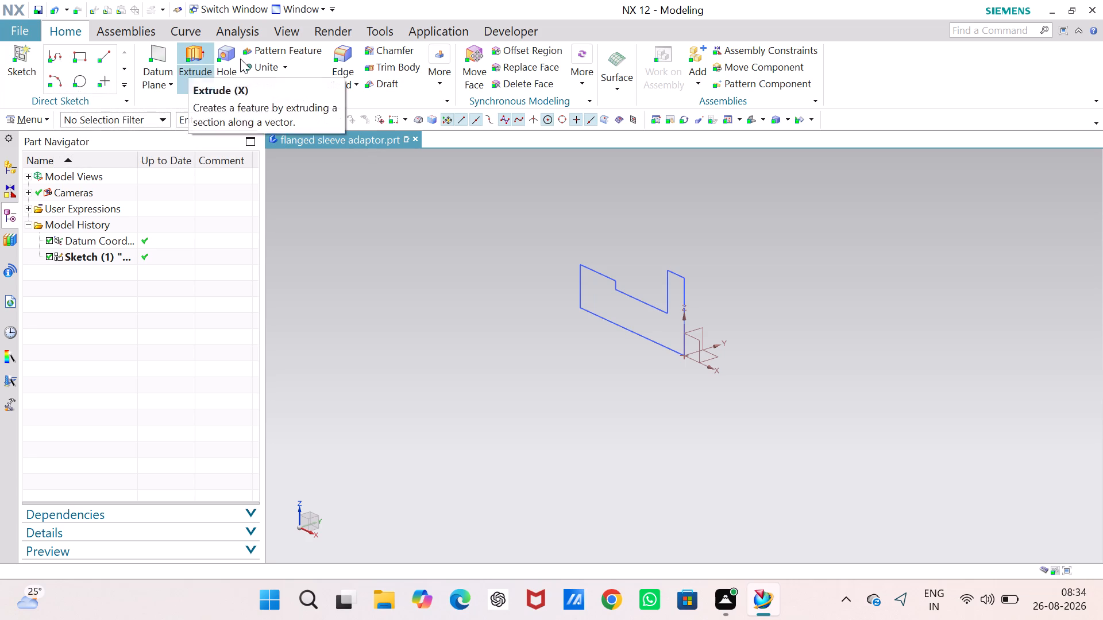
Revolve the stepped profile a full 360° about the X axis through the origin.
click(186, 83)
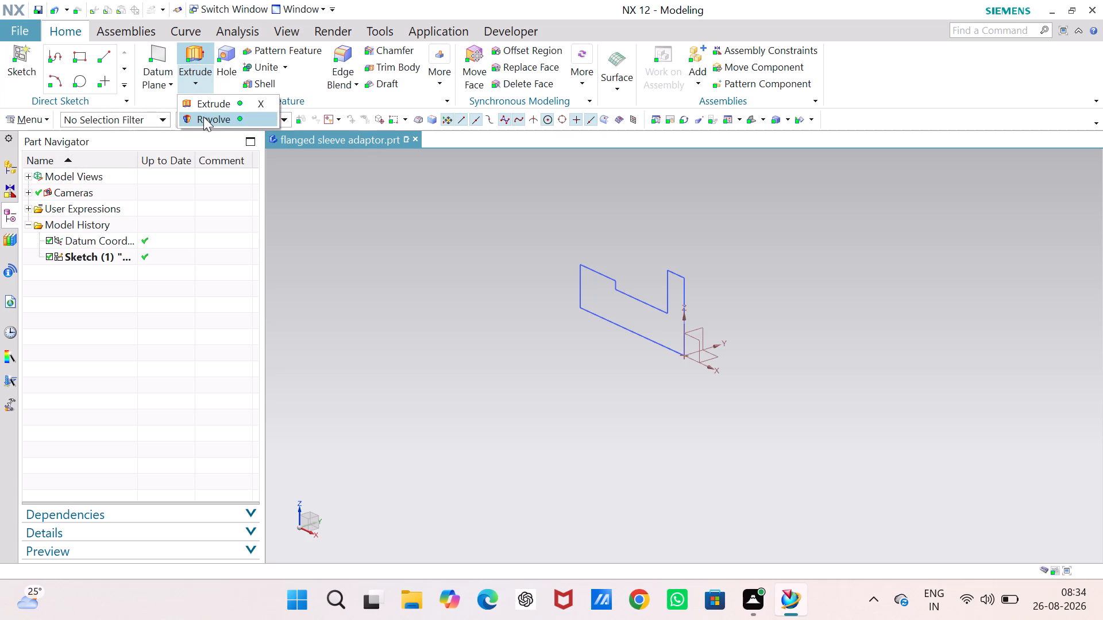
click(203, 117)
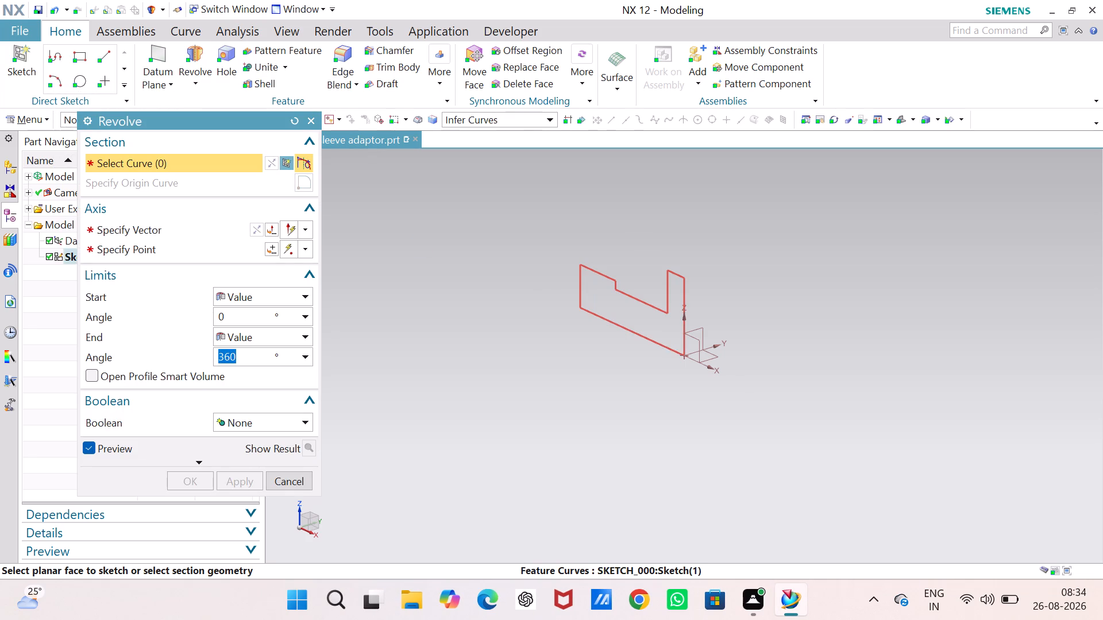
click(615, 327)
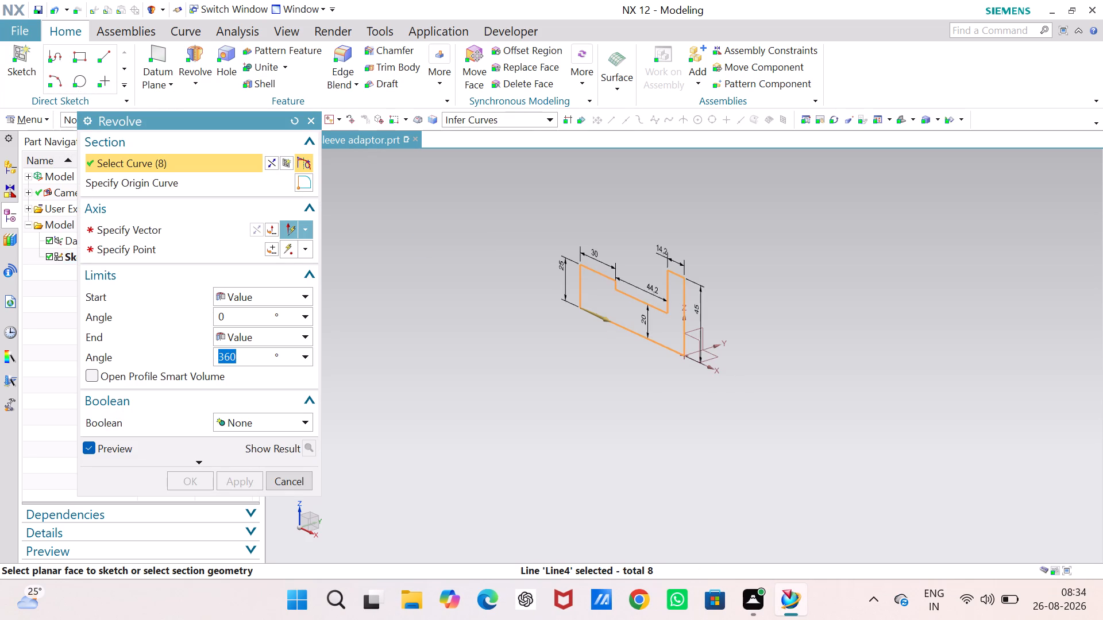
click(686, 358)
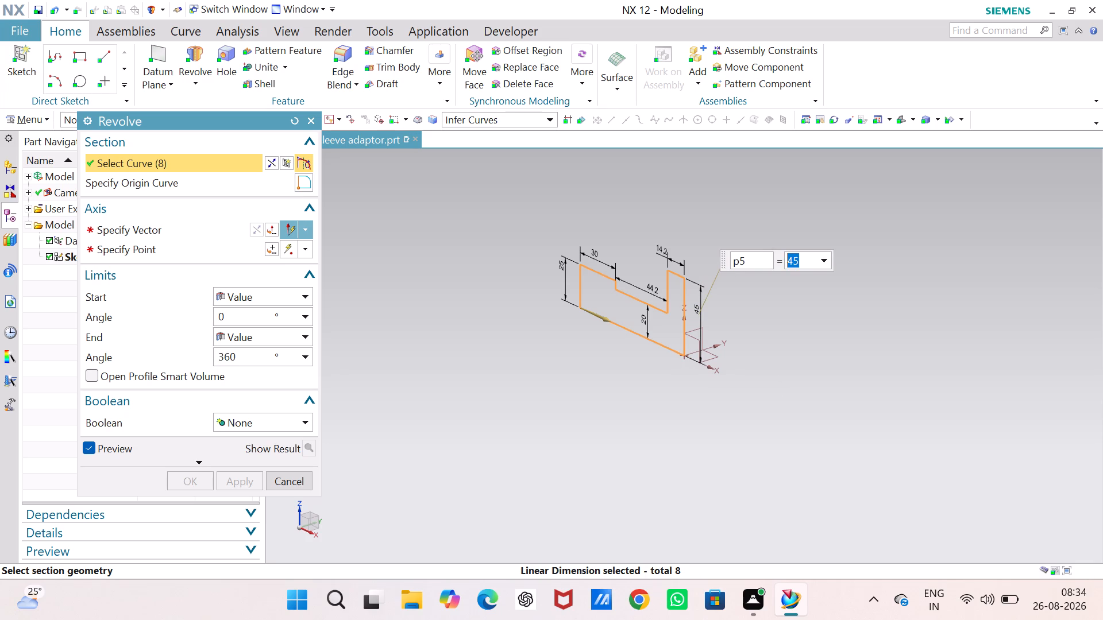
click(142, 232)
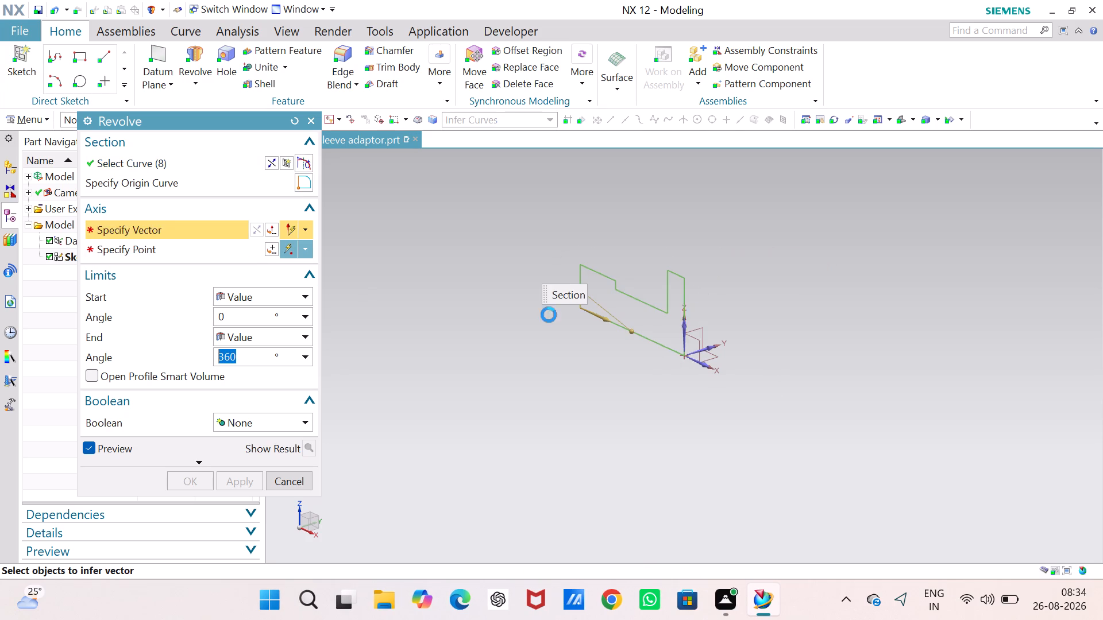
click(699, 363)
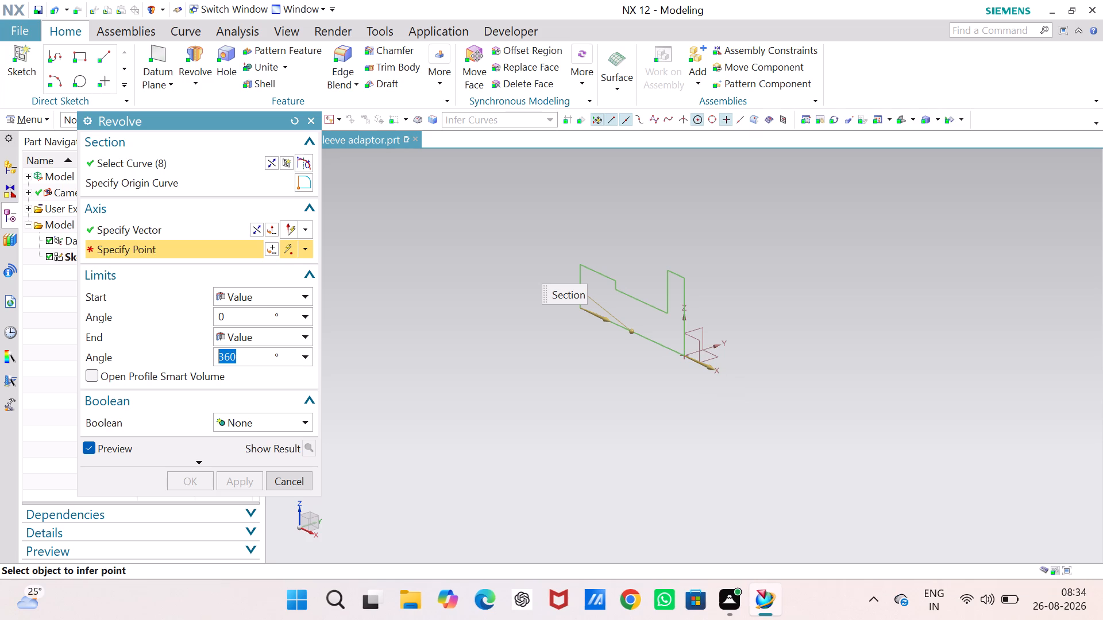
click(681, 354)
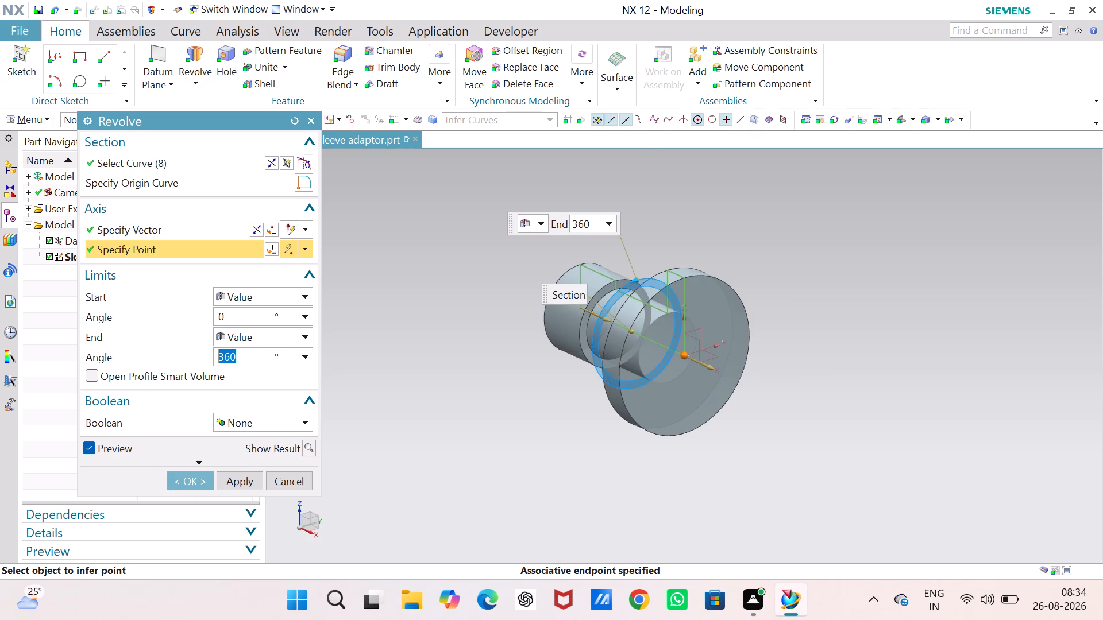
click(199, 478)
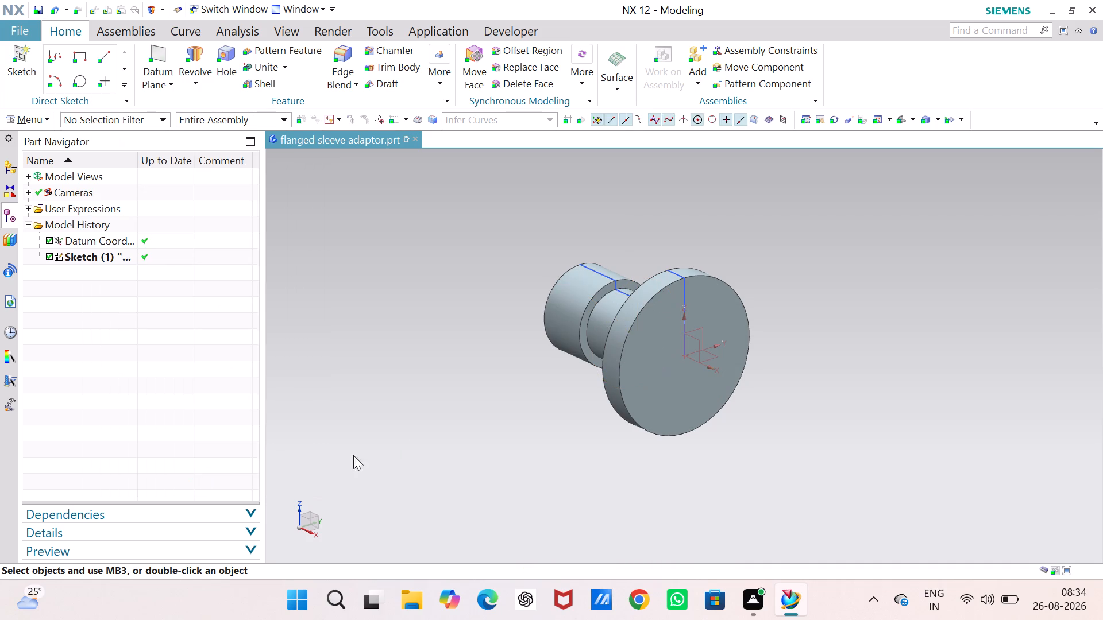
Hide the profile sketch so that only the revolved body and datum are shown.
click(460, 412)
middle_drag(466, 404, 520, 456)
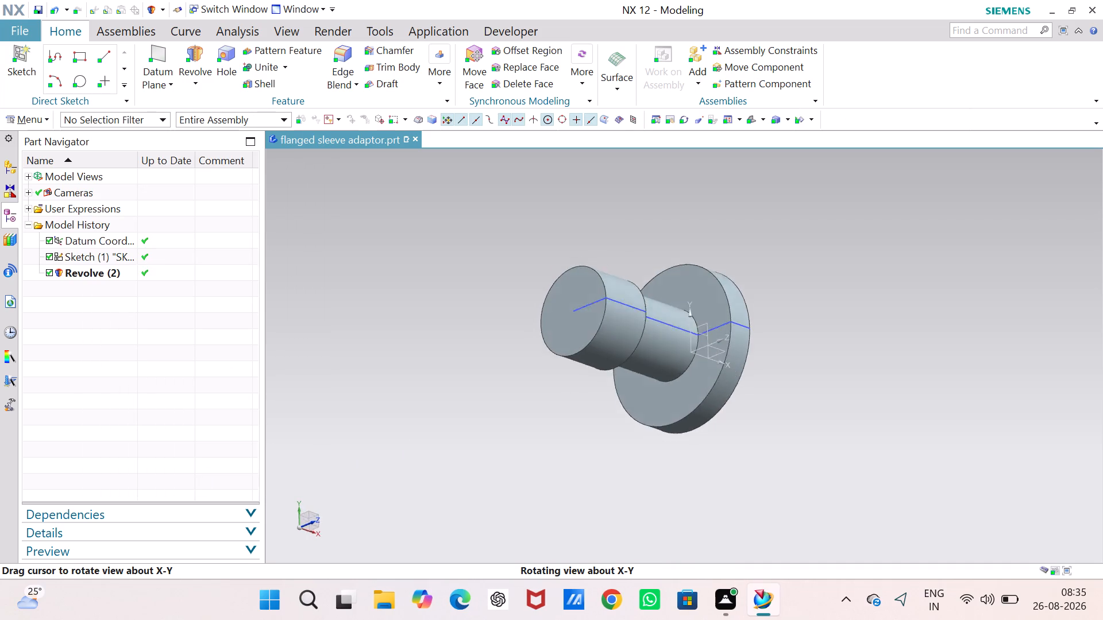
middle_drag(520, 456, 507, 429)
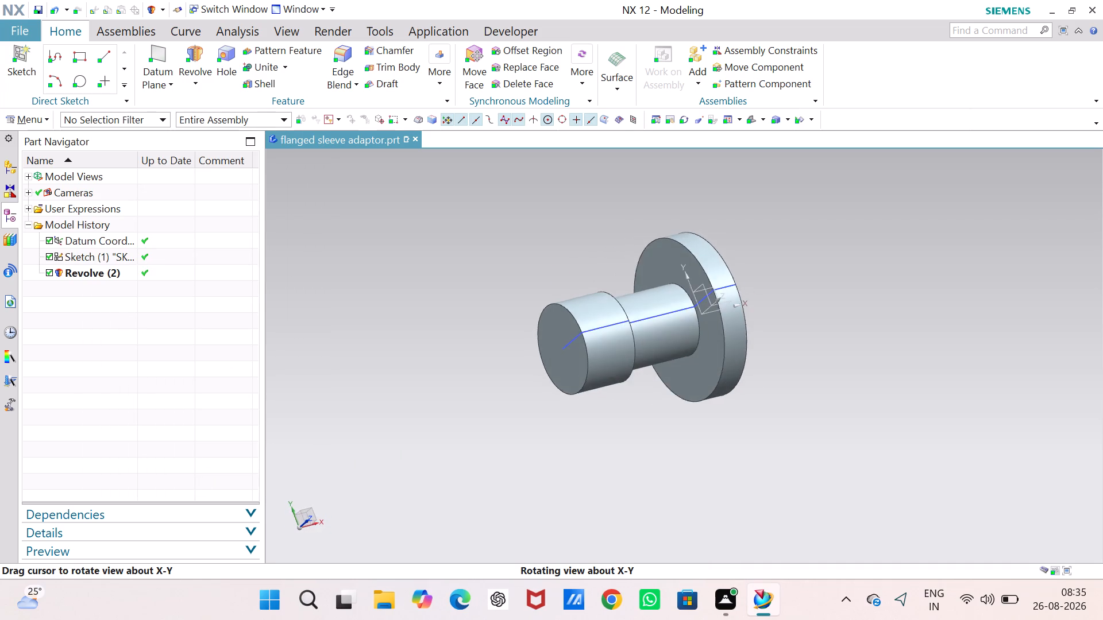
middle_drag(507, 429, 492, 424)
right_click(92, 260)
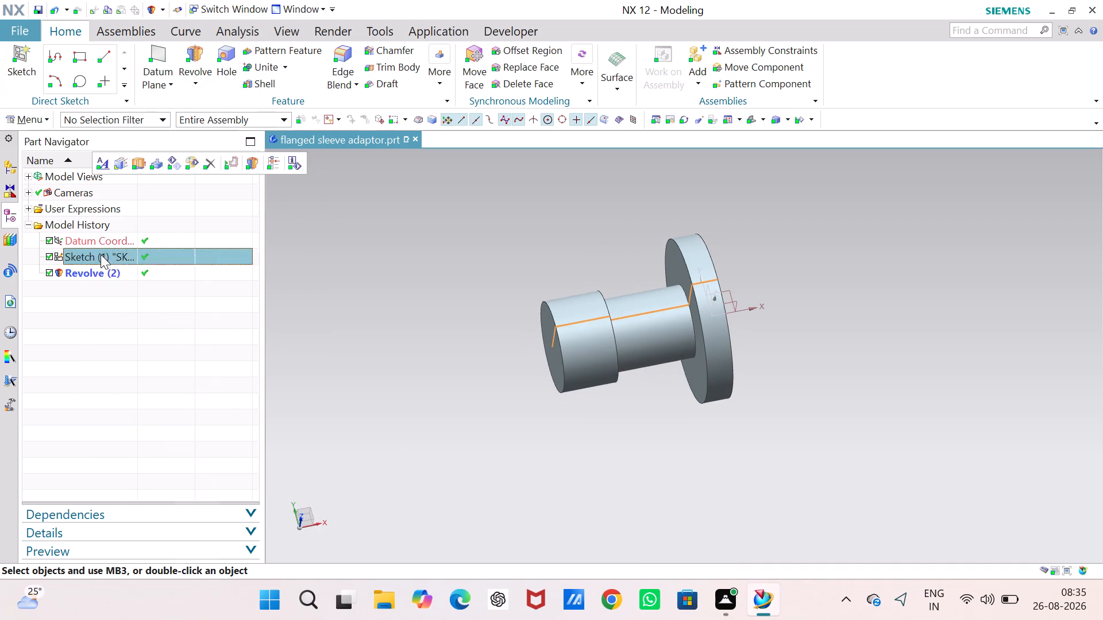
click(127, 191)
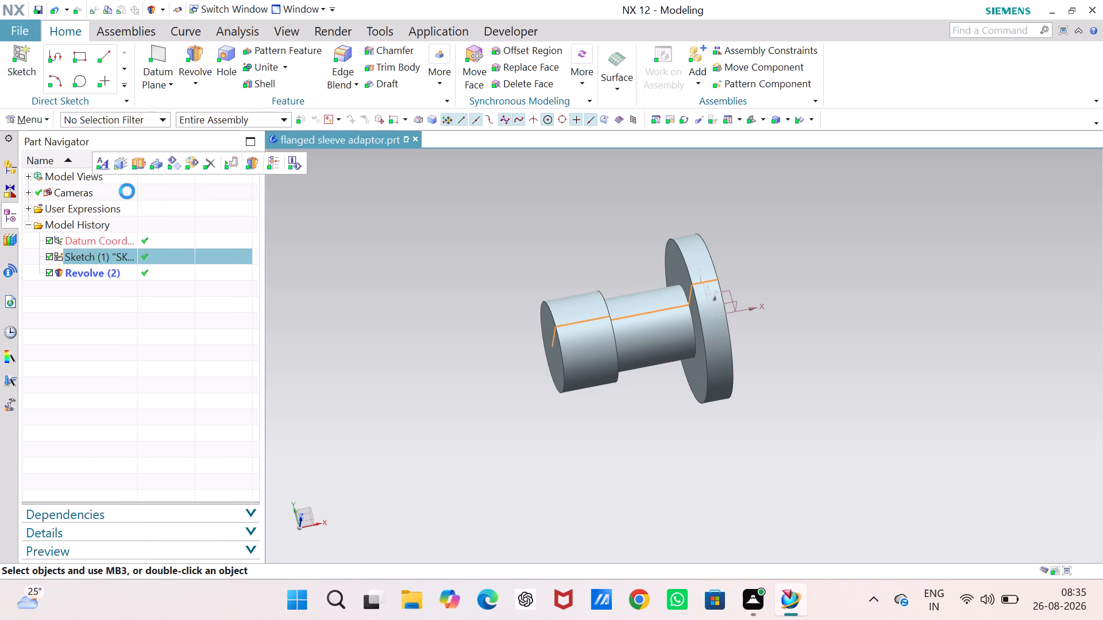
click(402, 264)
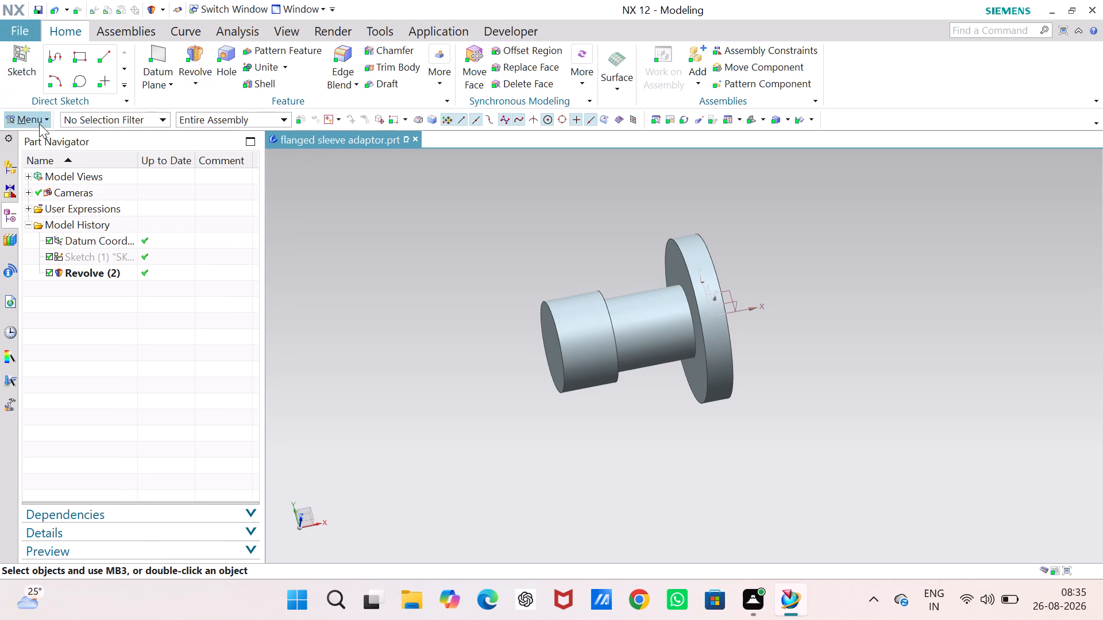
Start a sketch in the task environment on the body's small end face, opposite the flange.
click(37, 121)
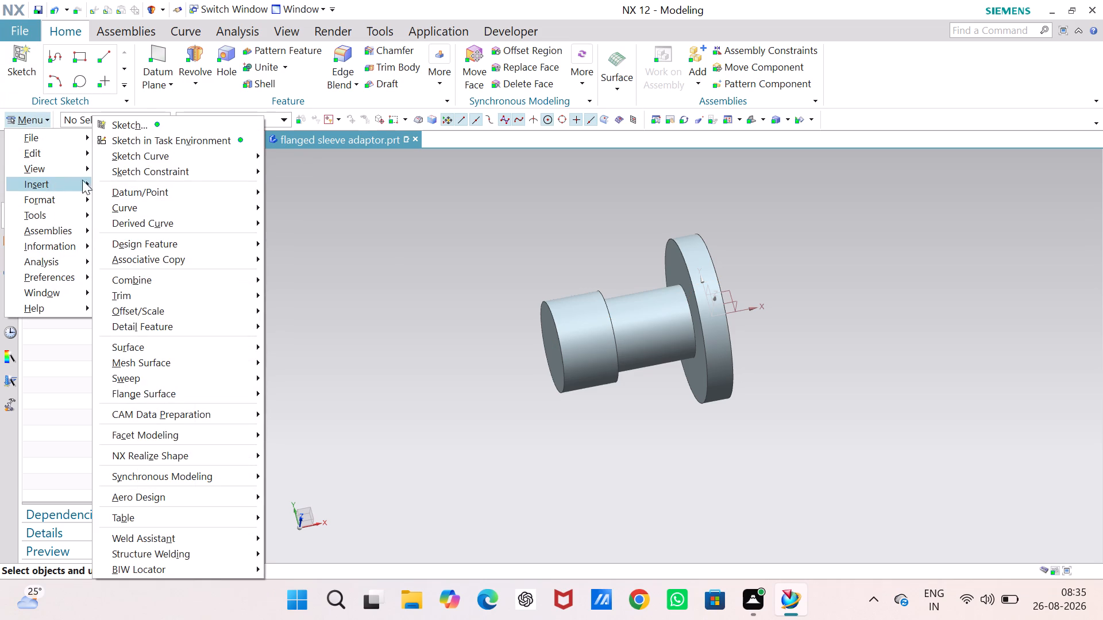
click(148, 142)
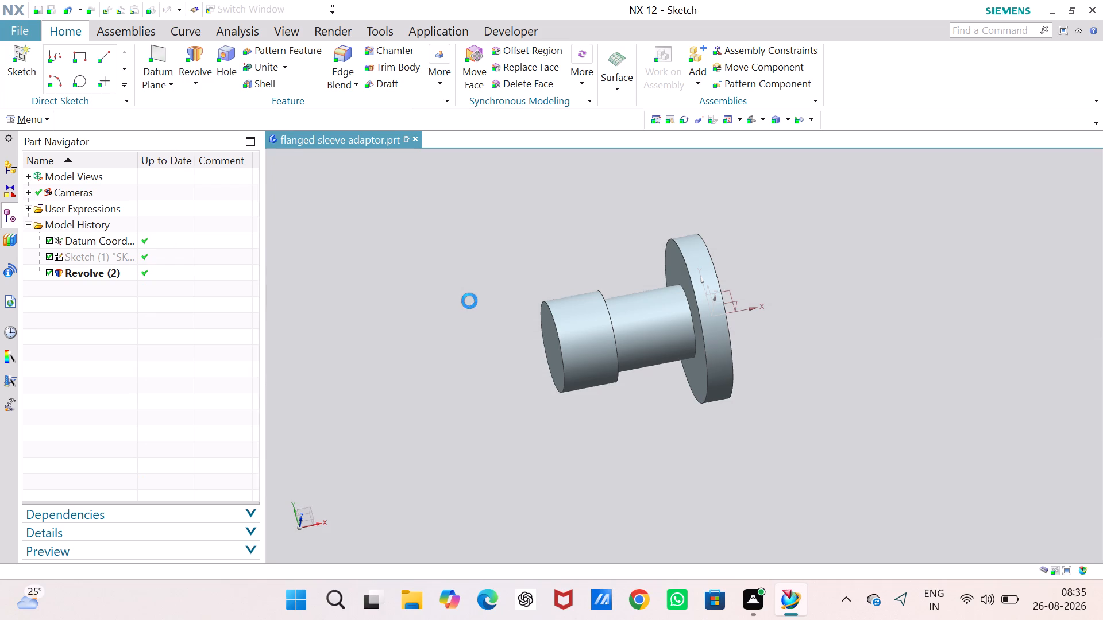
middle_drag(469, 301, 530, 312)
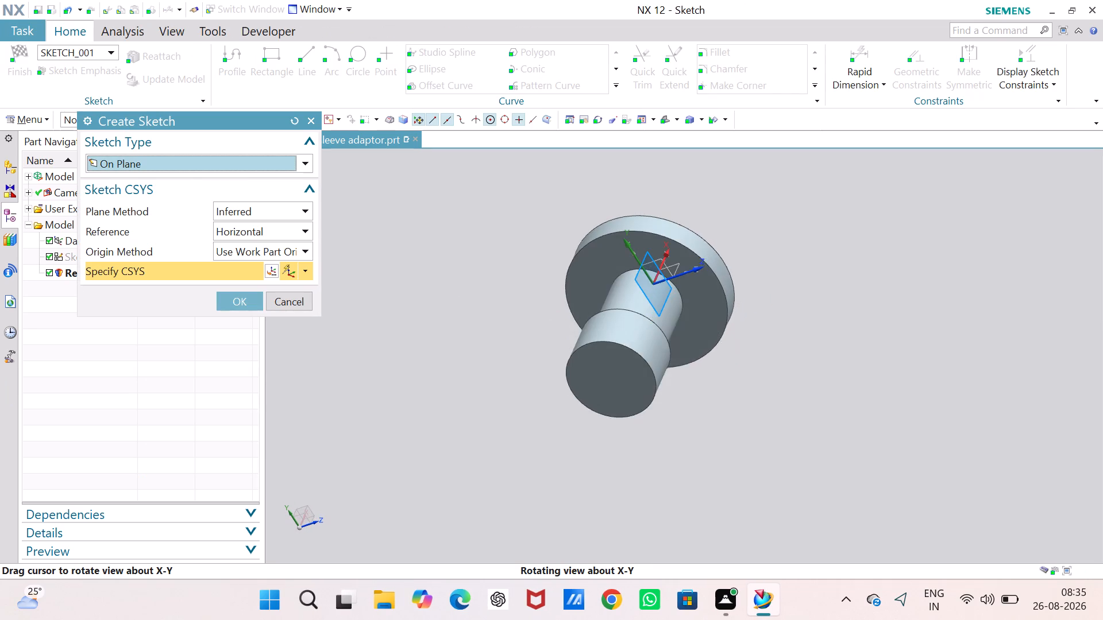
middle_drag(530, 312, 530, 286)
click(603, 332)
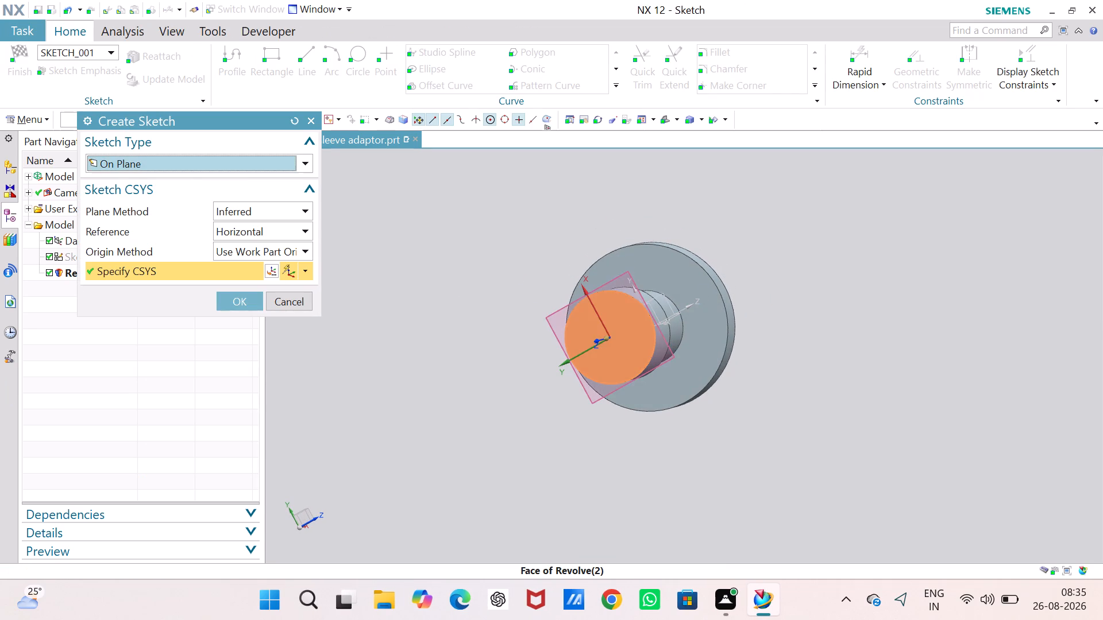
click(245, 304)
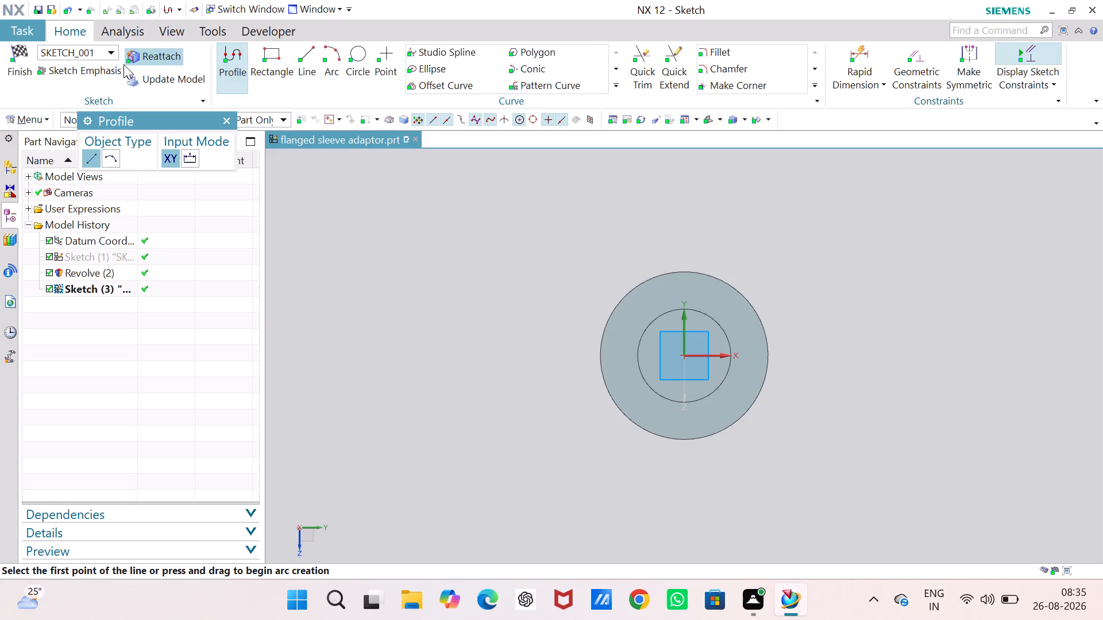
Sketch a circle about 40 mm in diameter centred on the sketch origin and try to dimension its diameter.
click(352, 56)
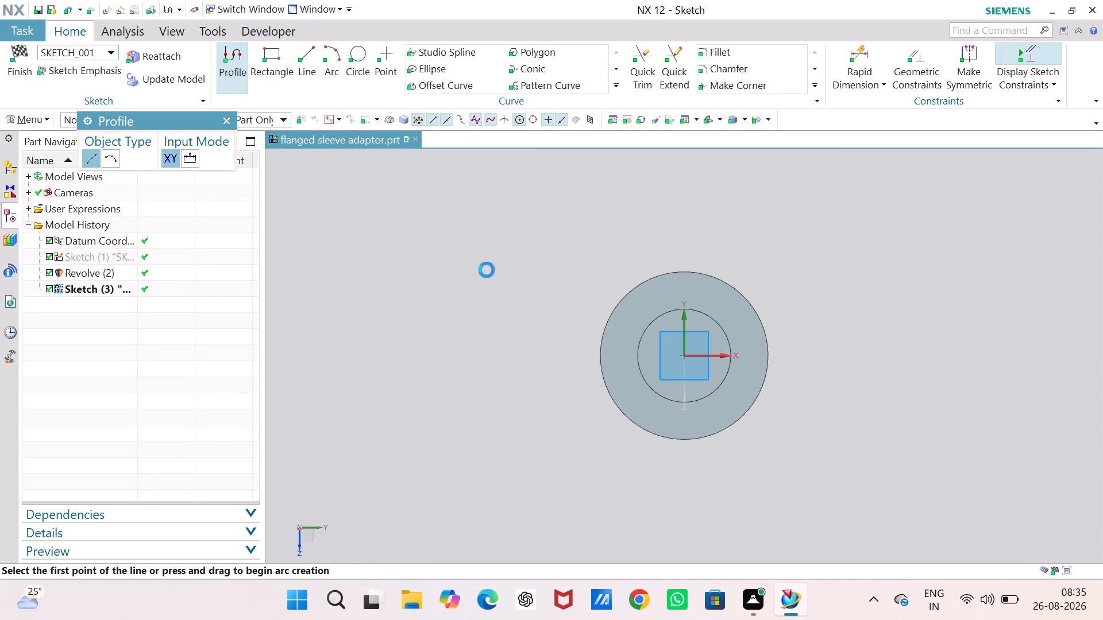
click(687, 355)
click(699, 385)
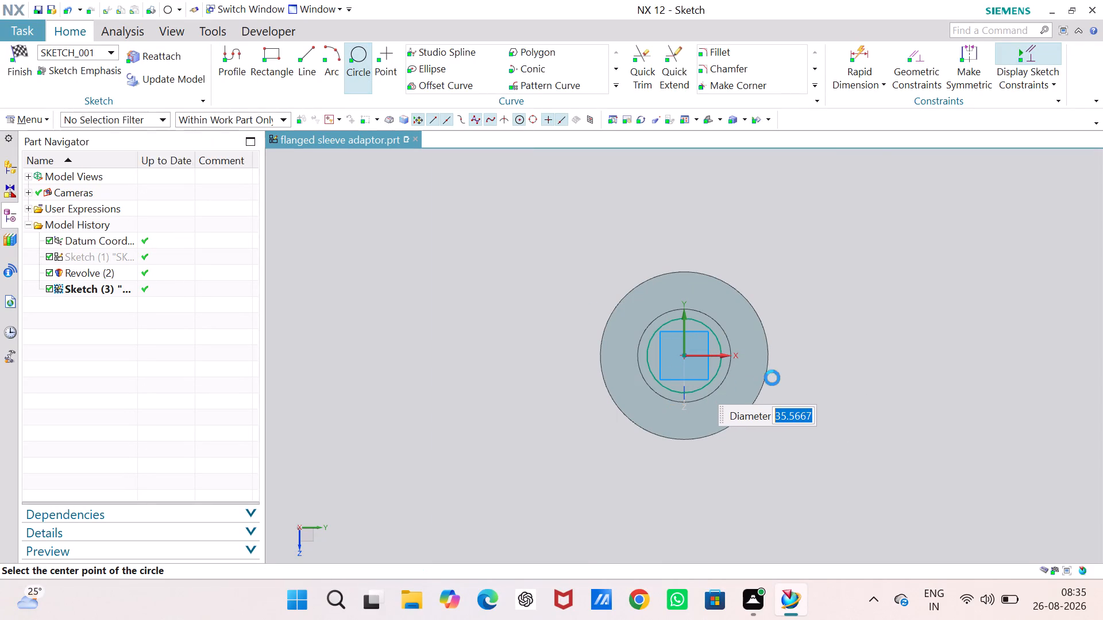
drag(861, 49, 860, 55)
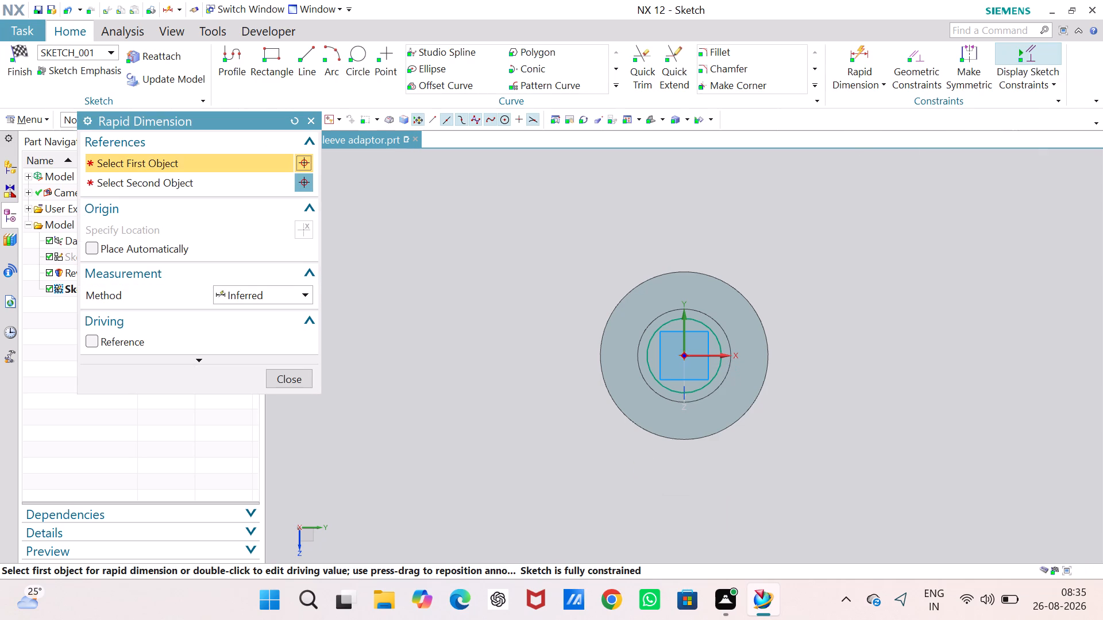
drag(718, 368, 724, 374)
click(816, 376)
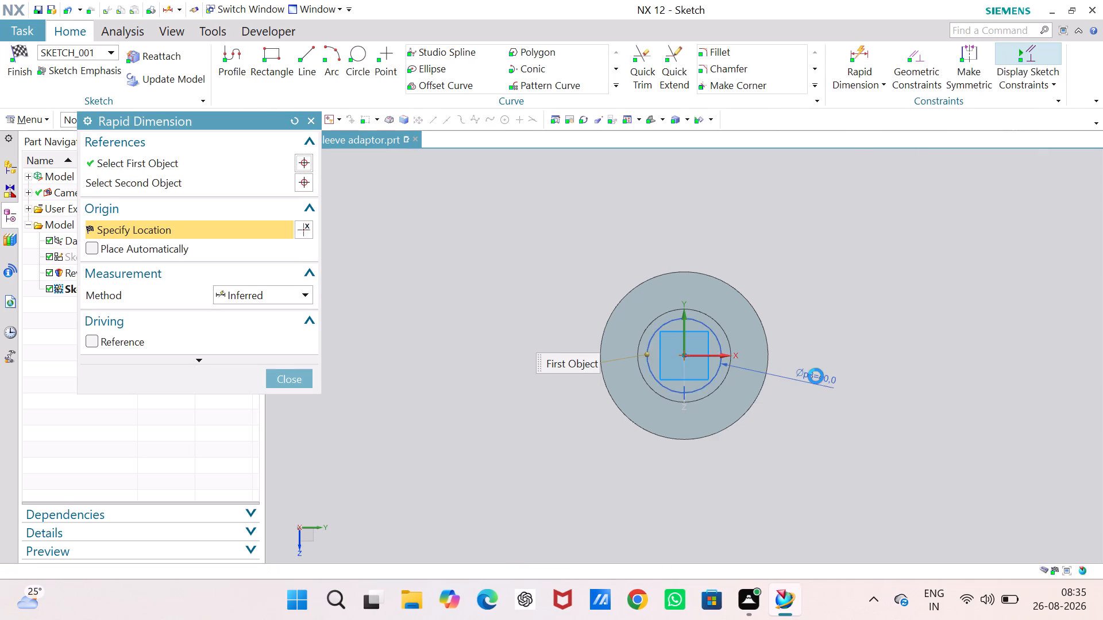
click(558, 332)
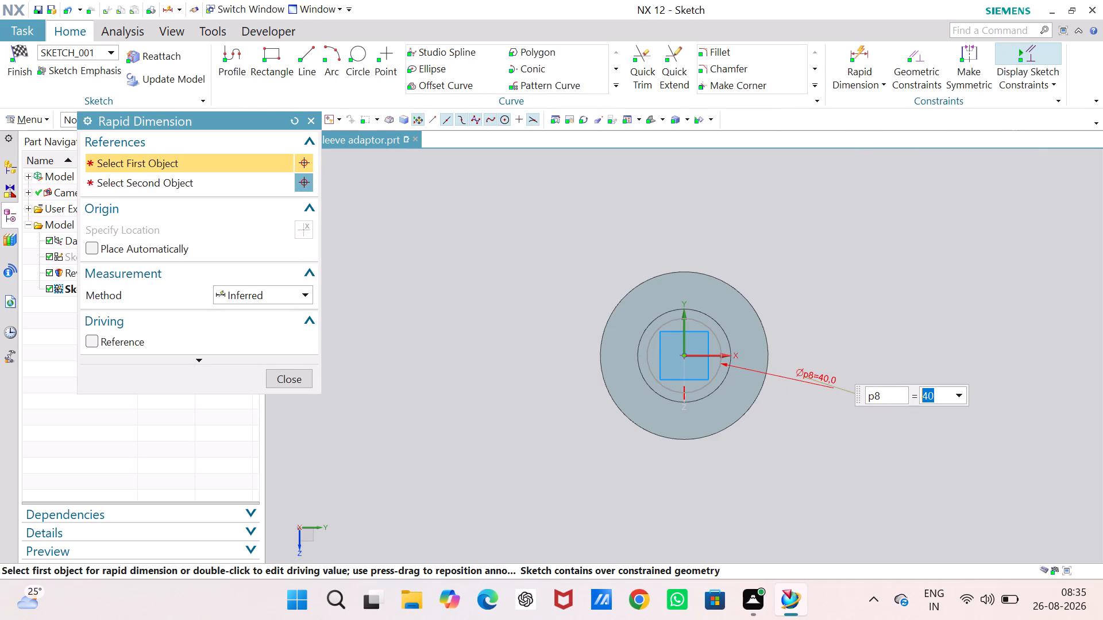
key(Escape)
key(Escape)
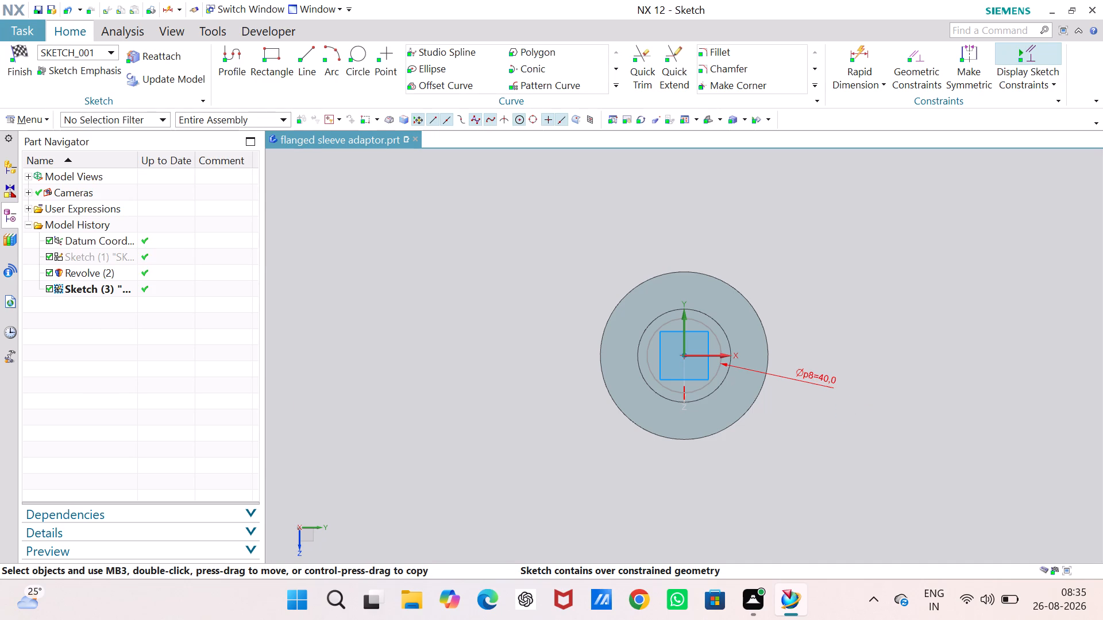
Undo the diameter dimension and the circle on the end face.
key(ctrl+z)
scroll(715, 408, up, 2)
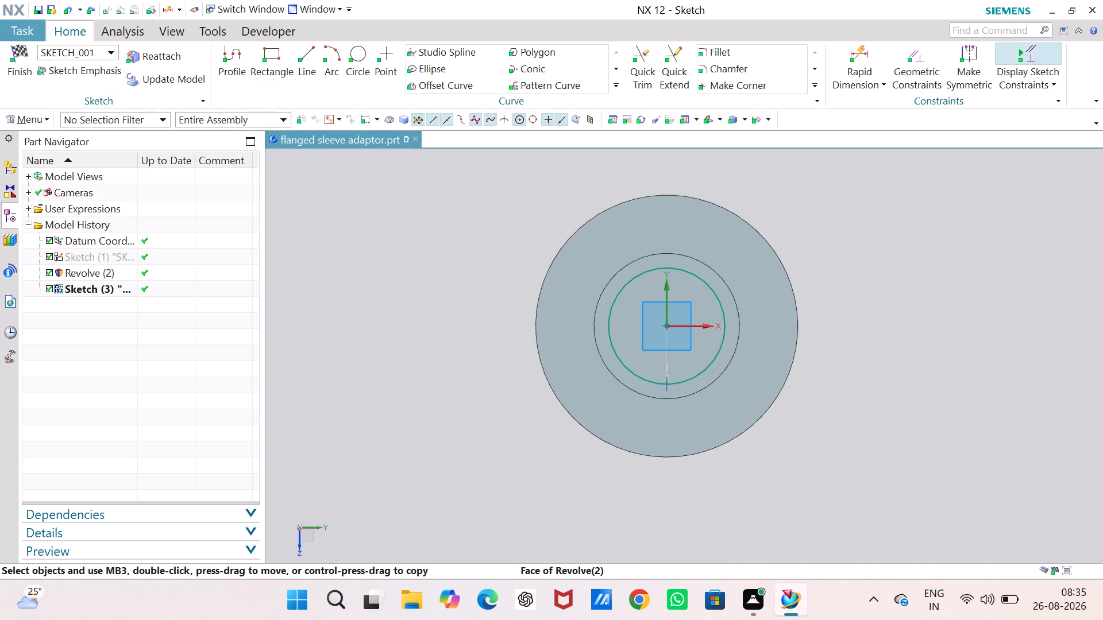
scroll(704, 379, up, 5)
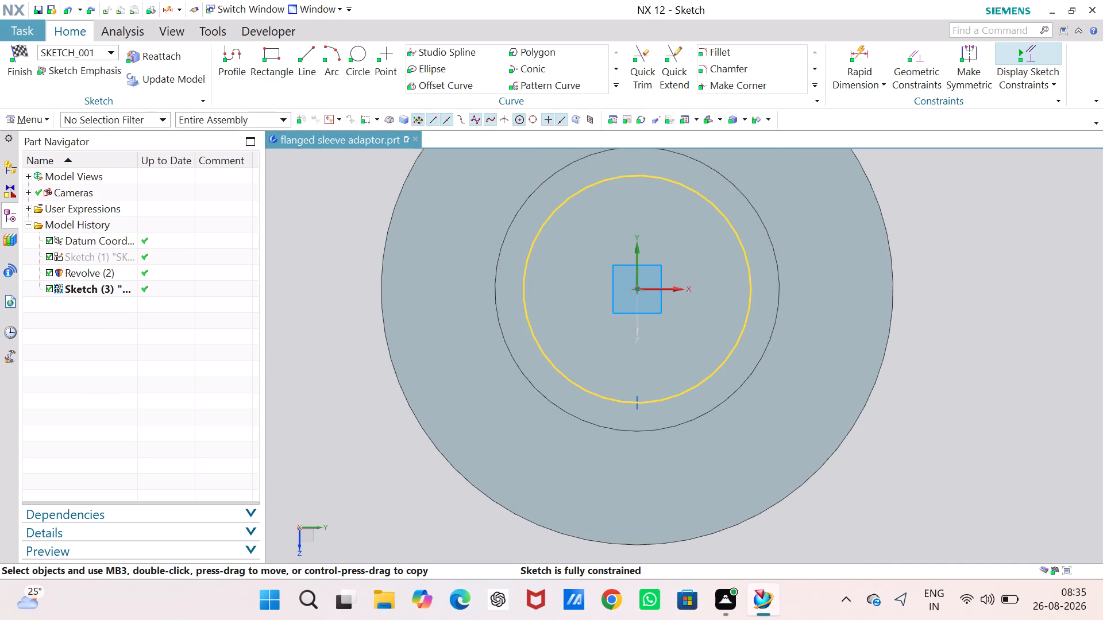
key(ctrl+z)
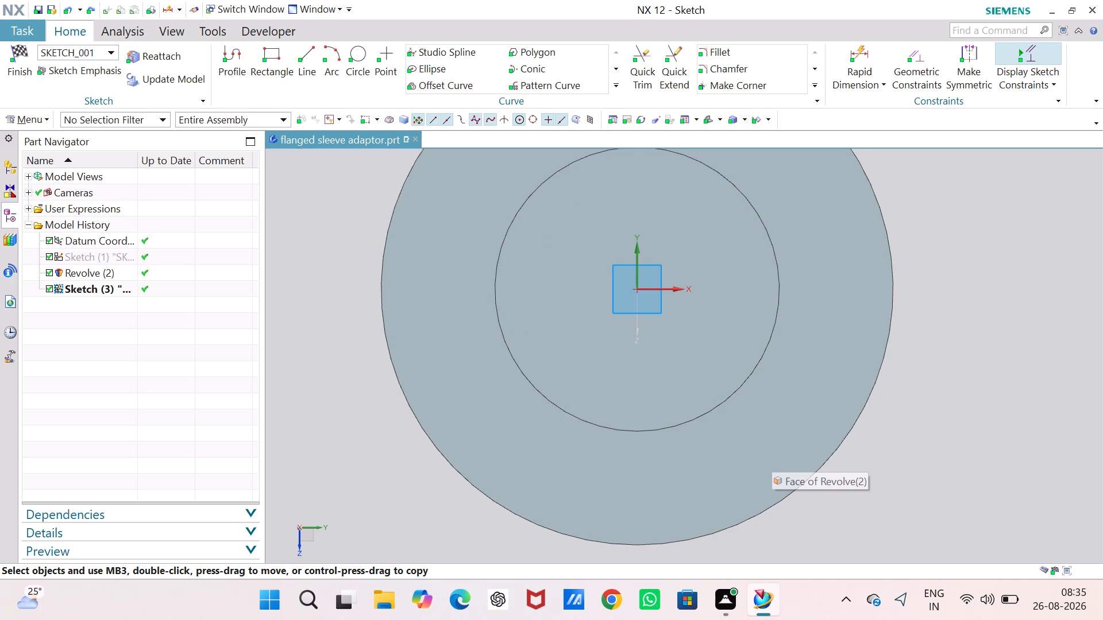
Sketch a circle about 33 mm in diameter centred on the sketch origin of the end face.
click(354, 47)
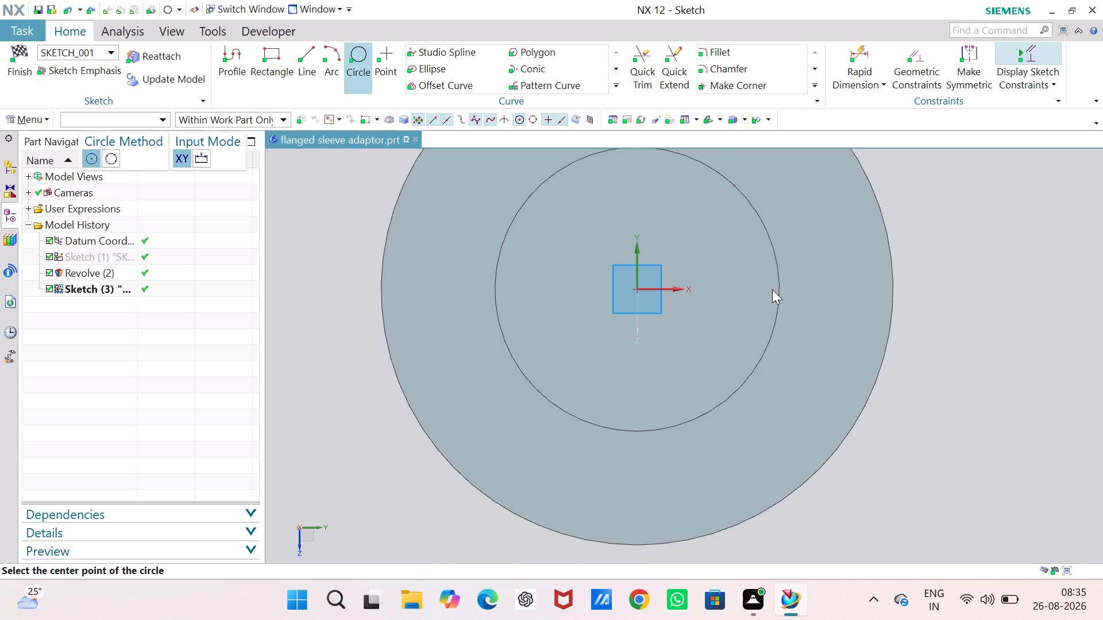
click(639, 289)
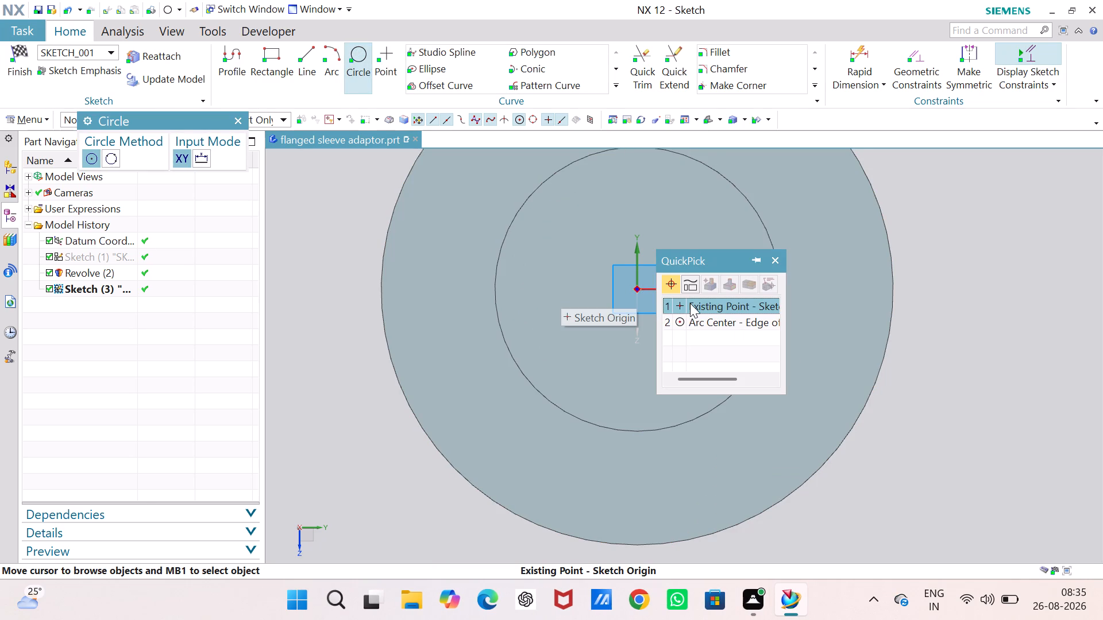
click(690, 303)
click(677, 374)
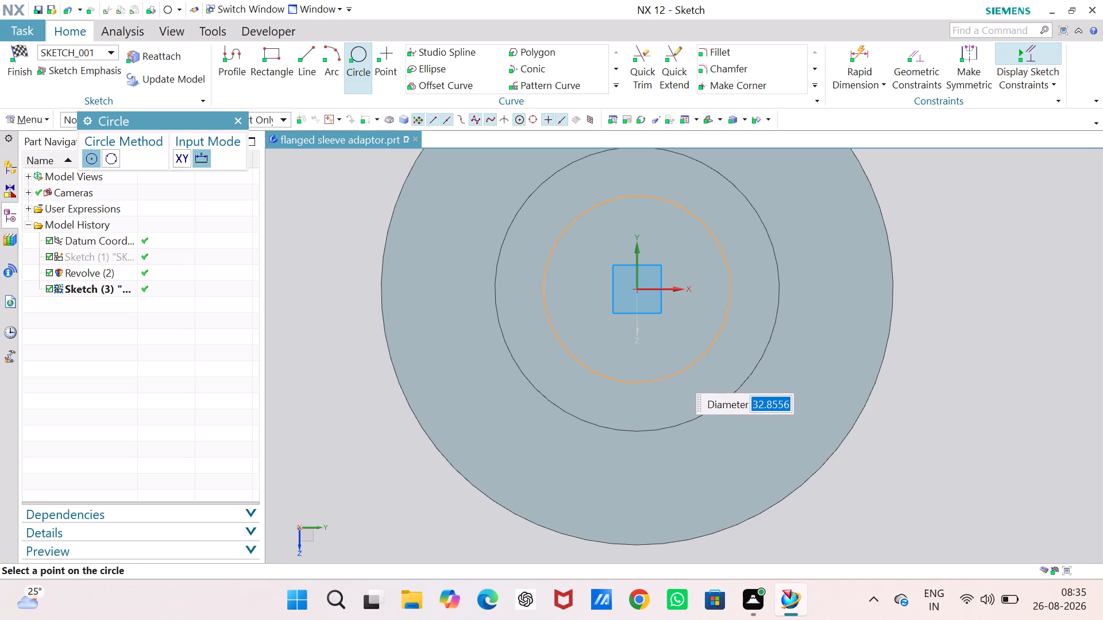
key(Escape)
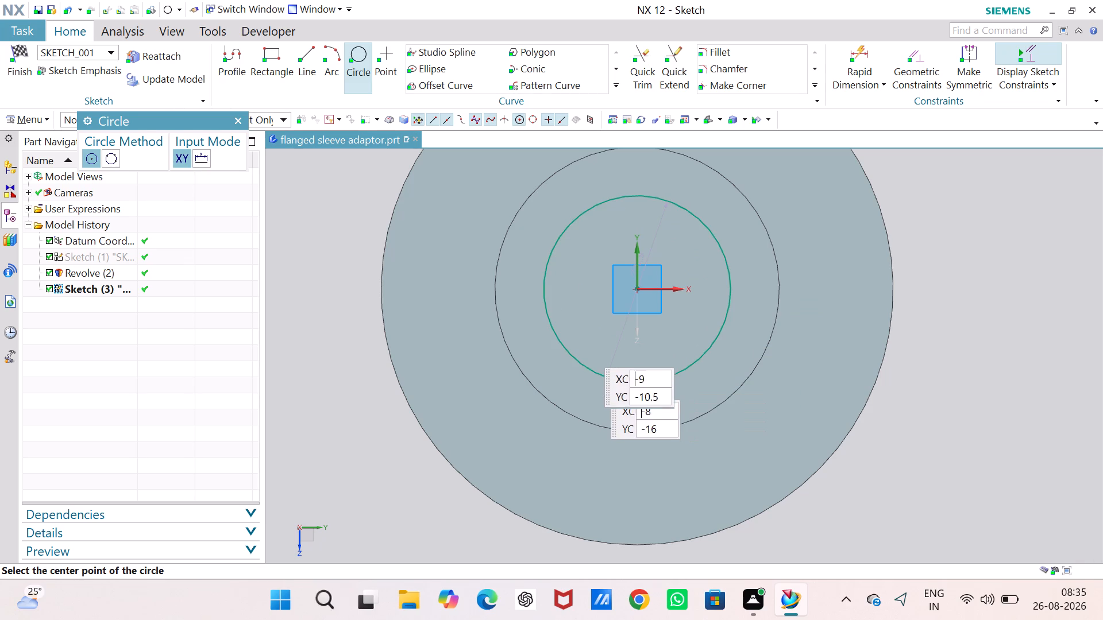
key(Escape)
Reposition the end-face circle's diameter dimension outside the body, set the diameter to 38 mm, and finish the sketch.
drag(649, 246, 688, 252)
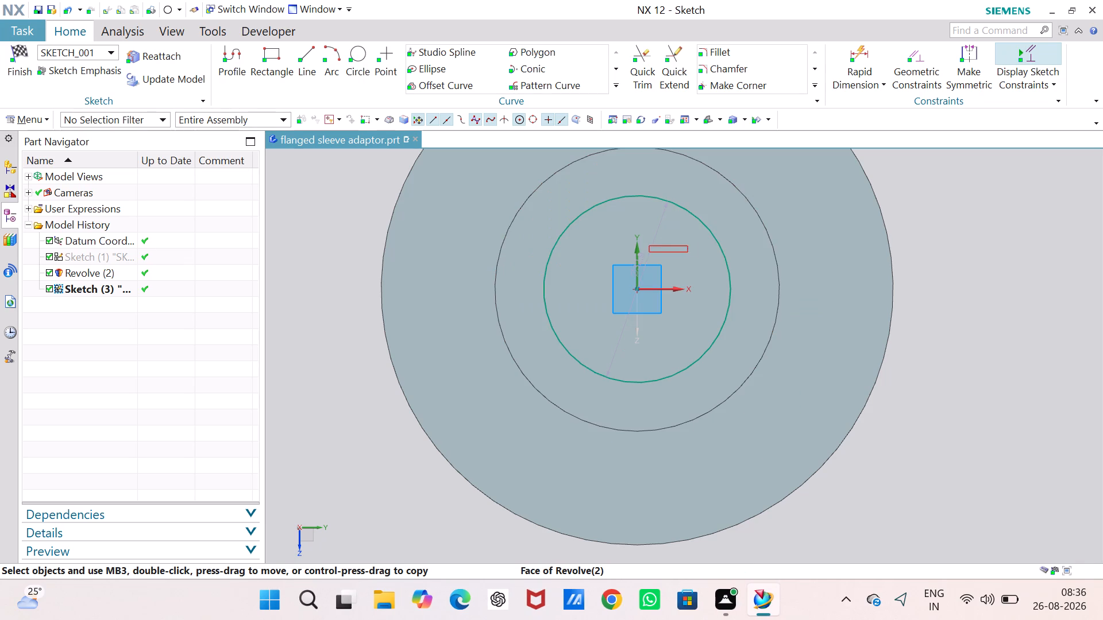
drag(688, 252, 727, 253)
key(Escape)
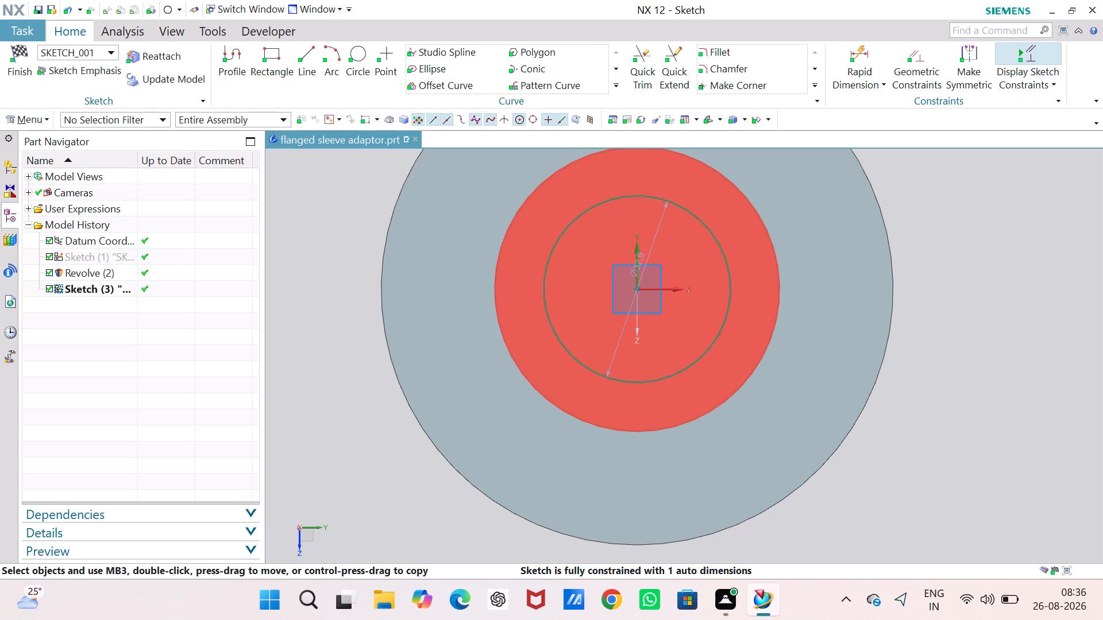
drag(657, 233, 925, 234)
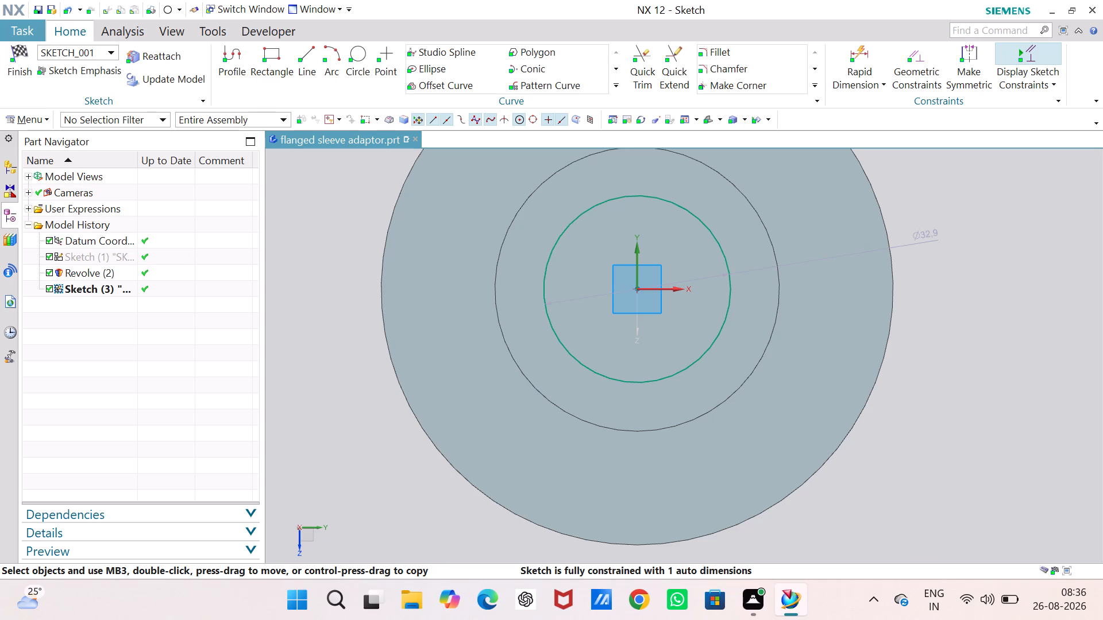
double_click(929, 237)
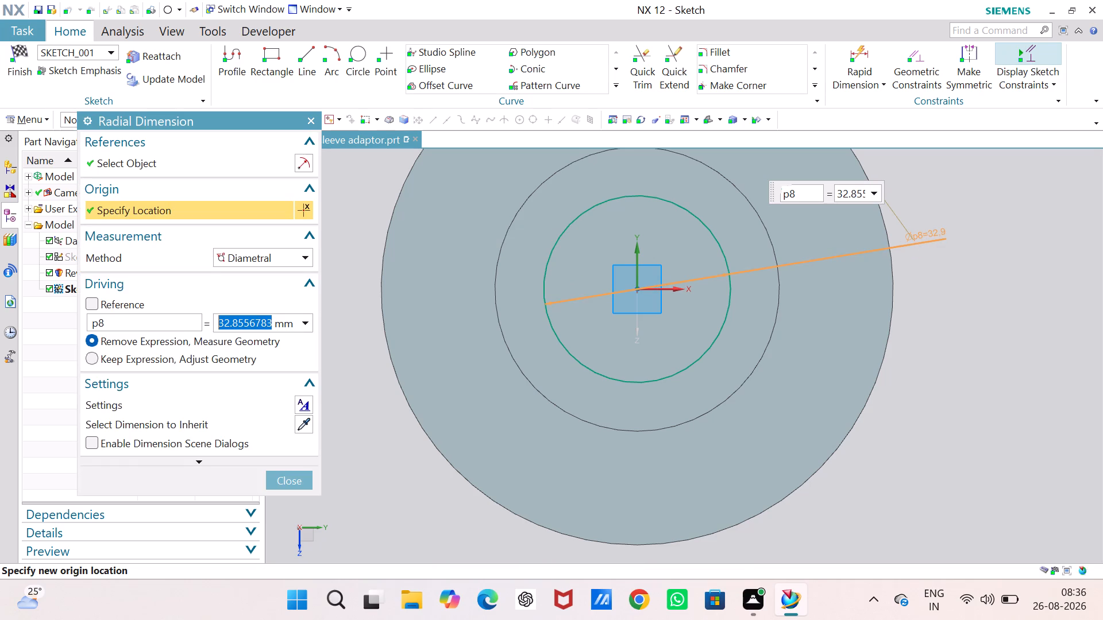
key(3)
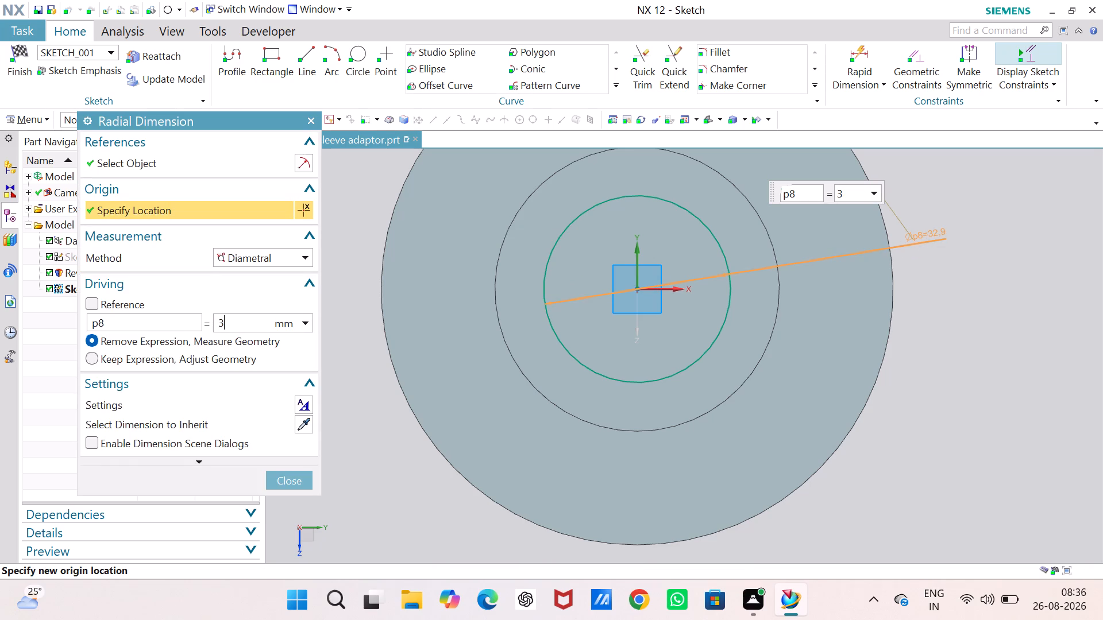
key(8)
key(Return)
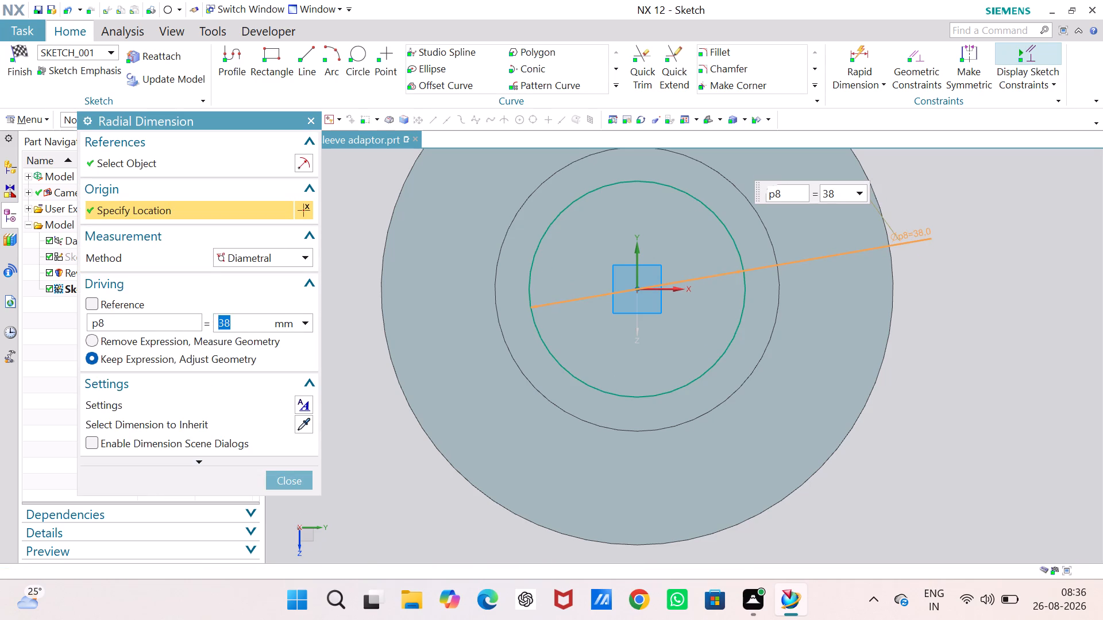
click(18, 51)
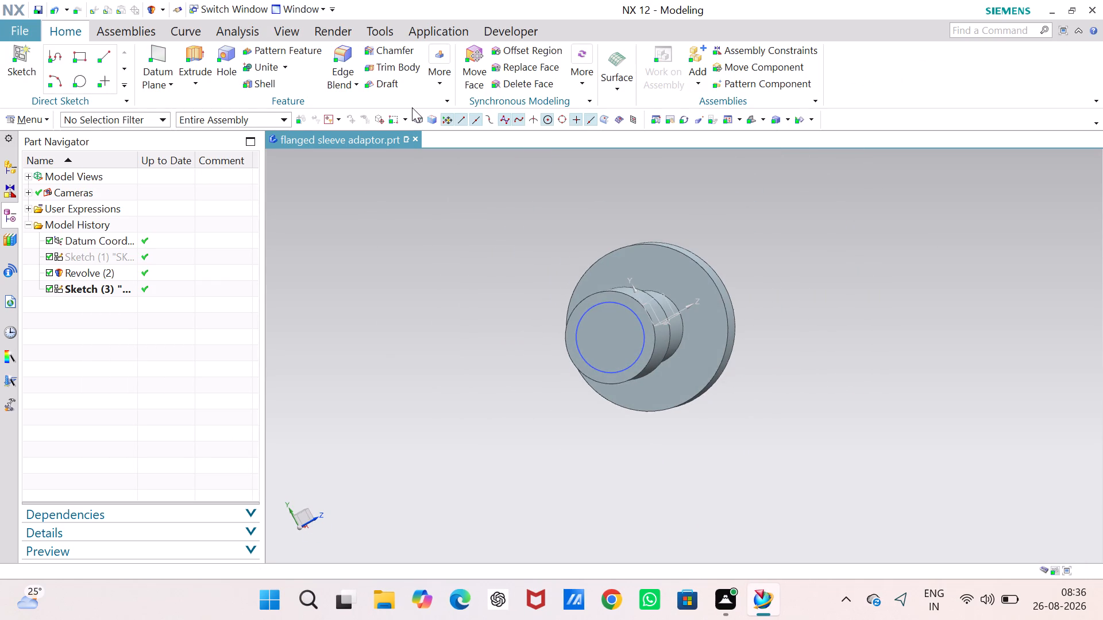
Extrude the 38 mm circle 24 mm into the body in the reversed direction, subtracting it to form a bore.
click(193, 87)
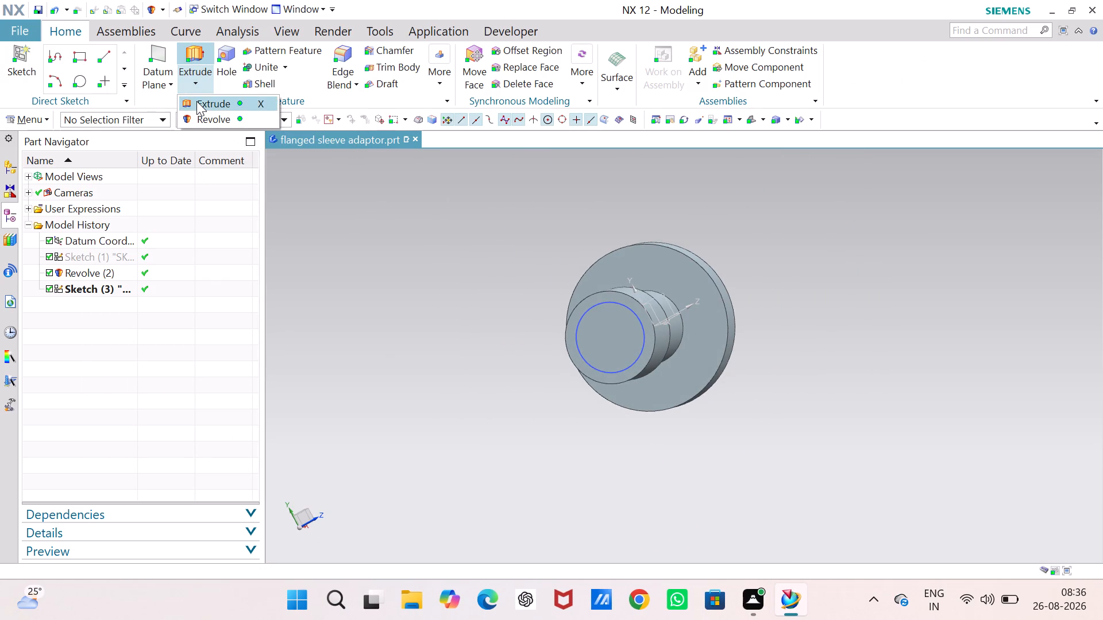
click(196, 101)
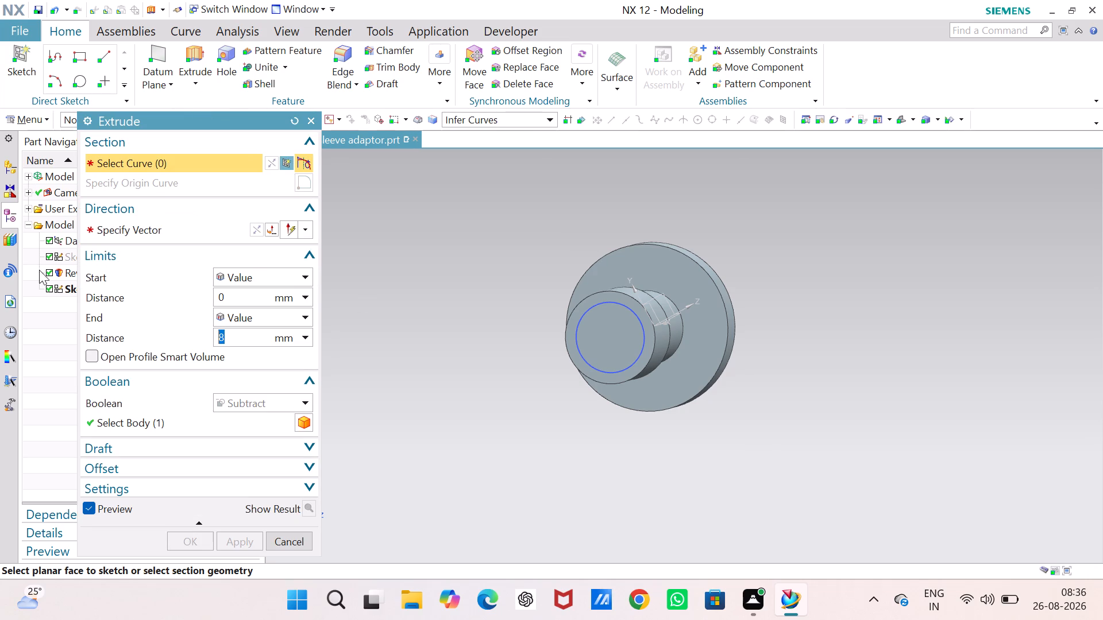
click(52, 289)
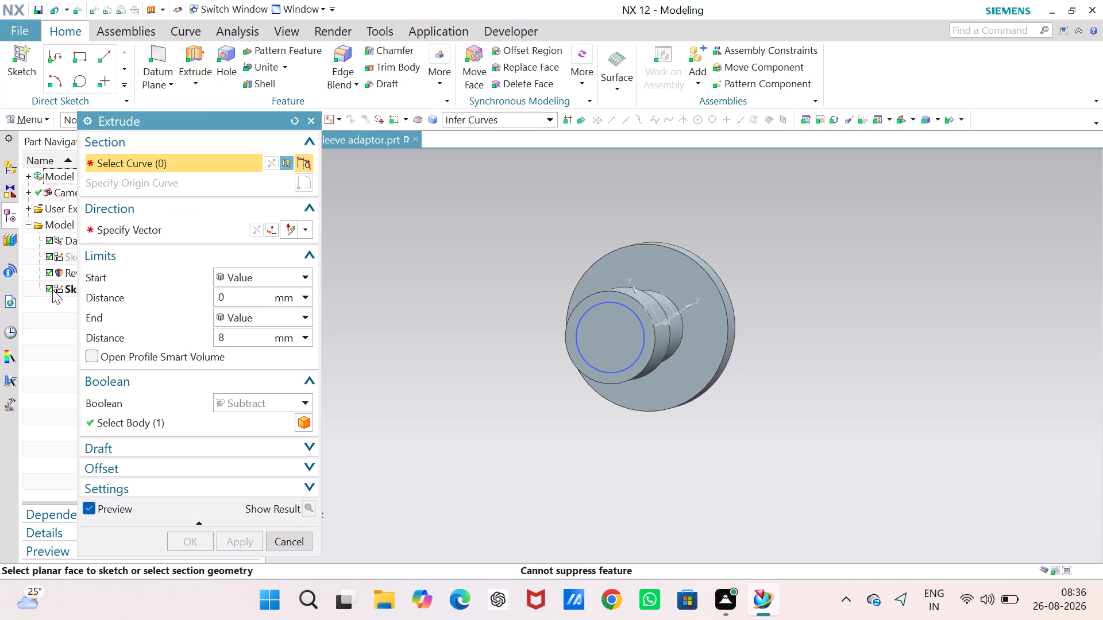
click(55, 286)
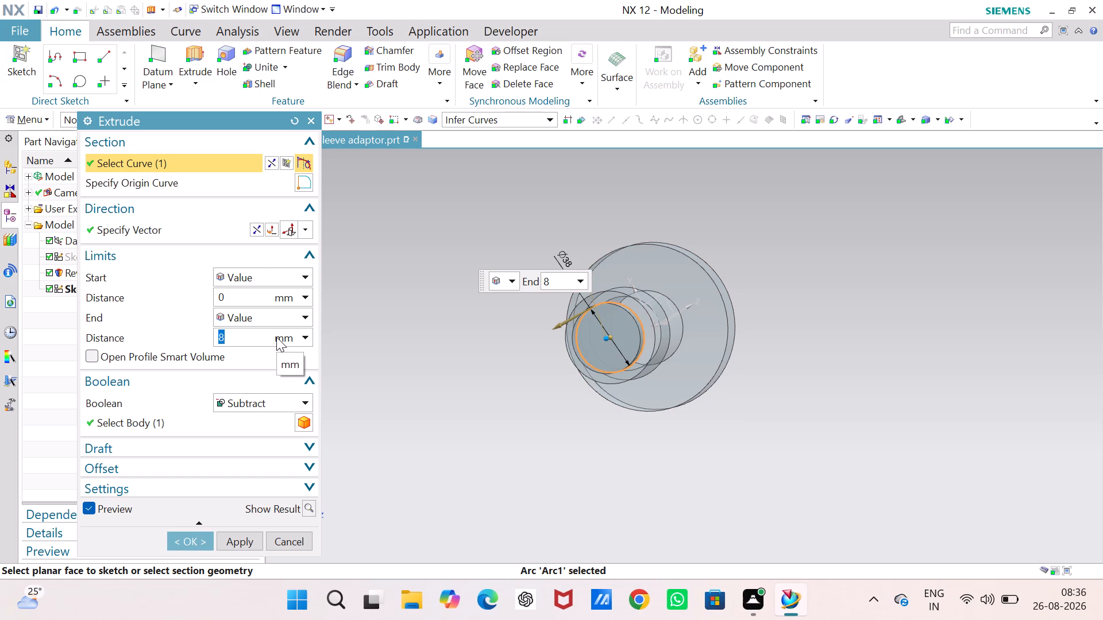
text(24)
key(Return)
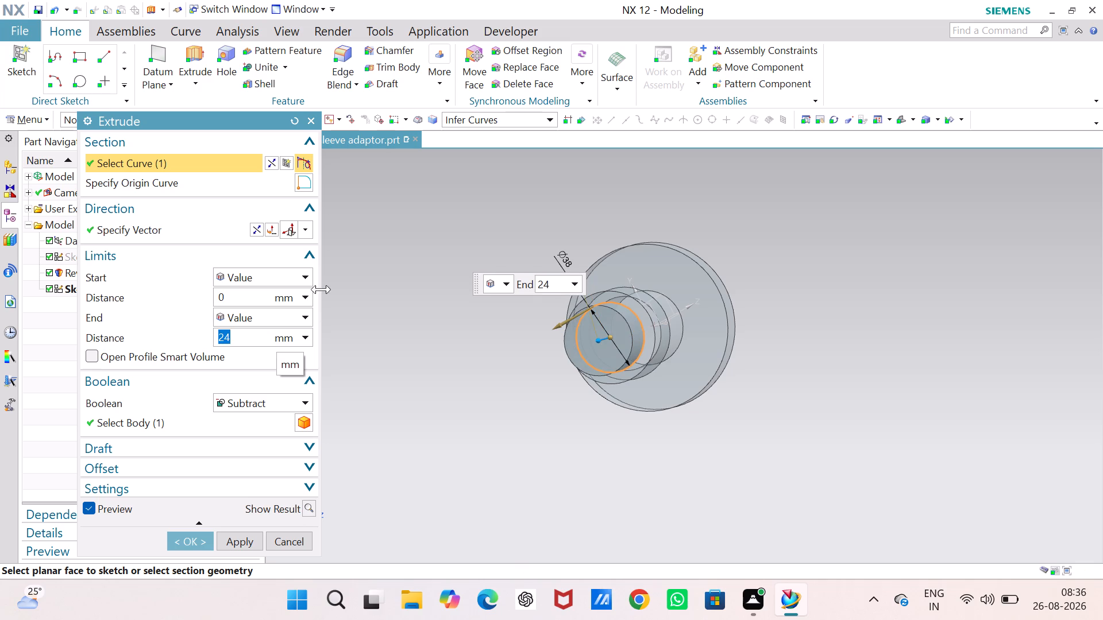
click(256, 232)
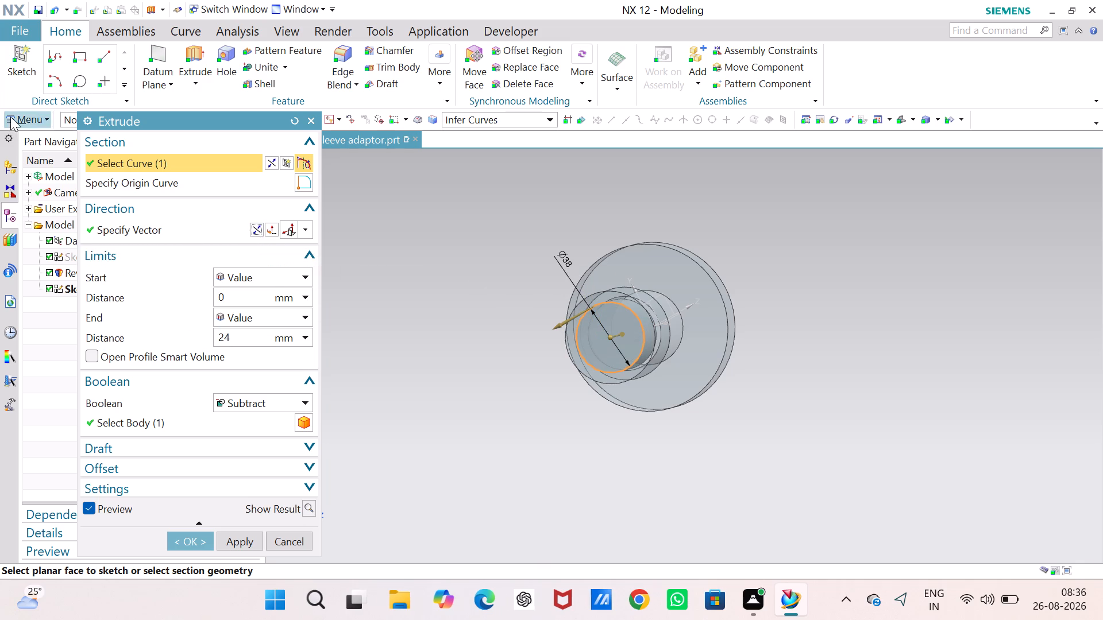
click(179, 539)
click(424, 468)
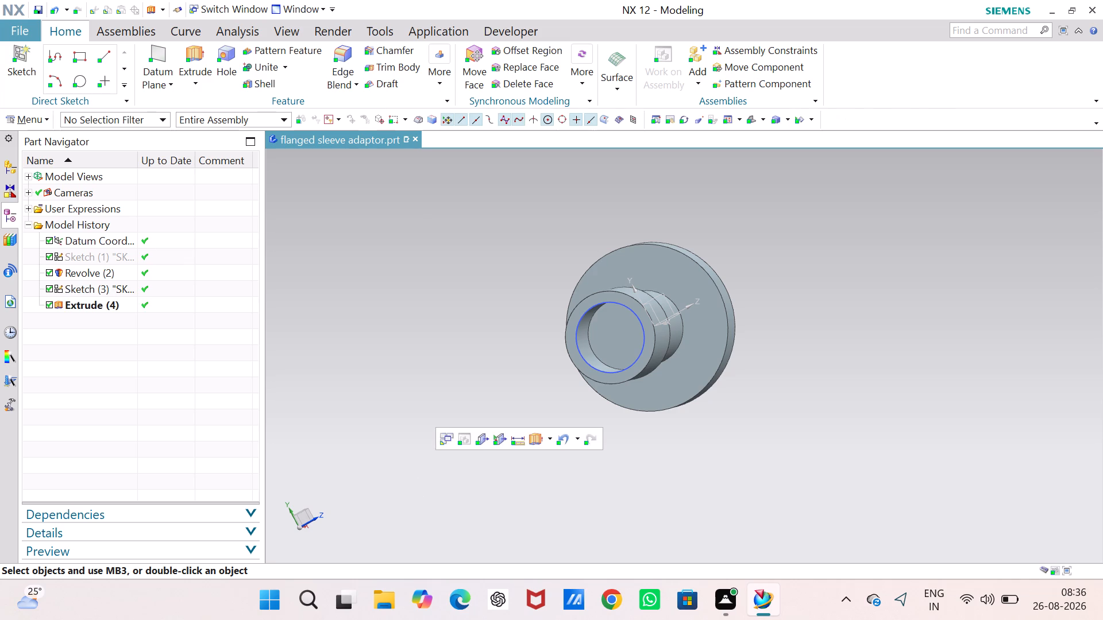
Start a sketch in the task environment on the flange's outer flat face.
middle_drag(441, 420, 333, 410)
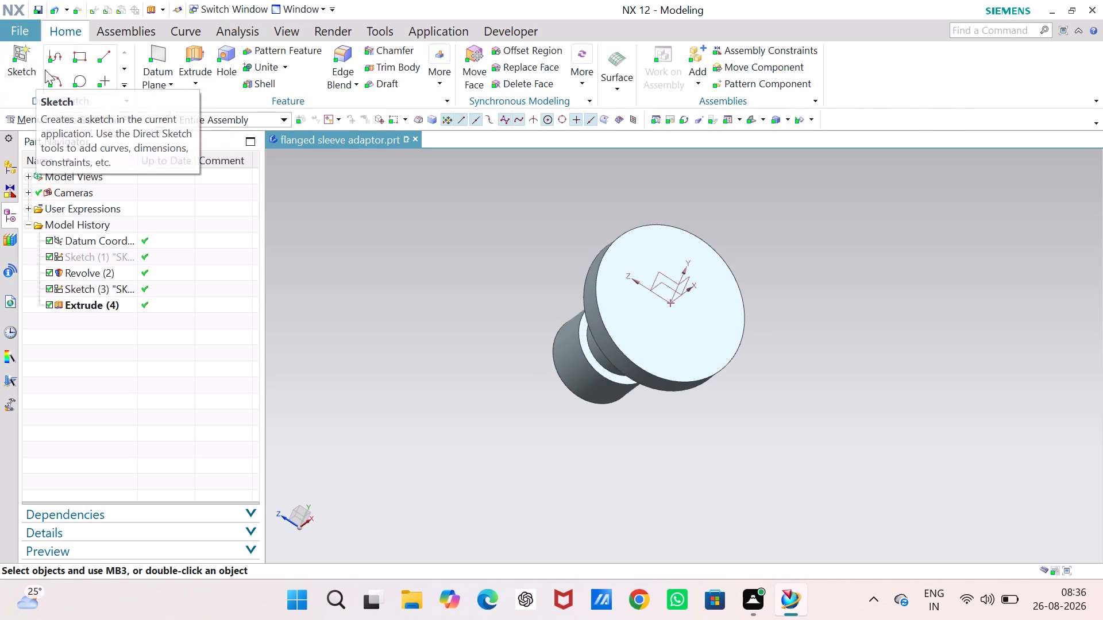
click(18, 121)
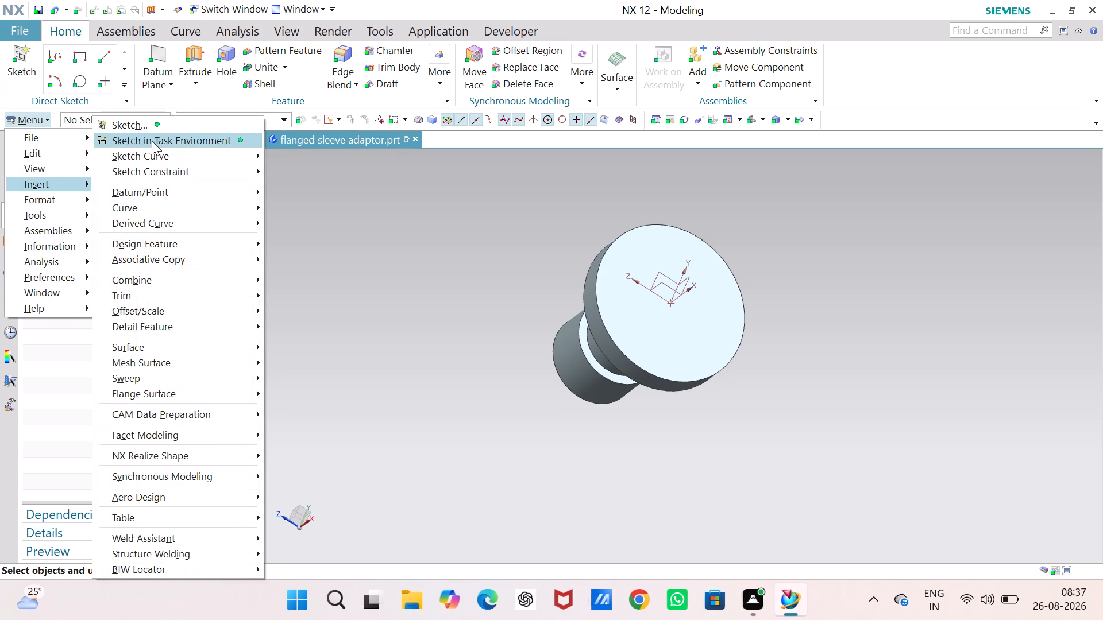
click(152, 141)
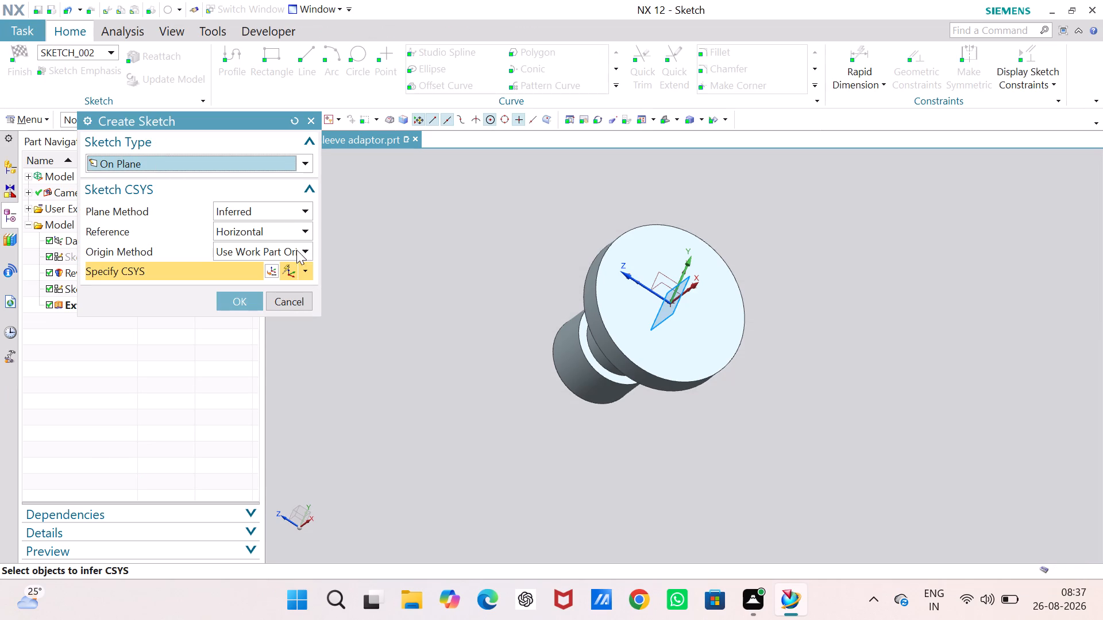
click(690, 337)
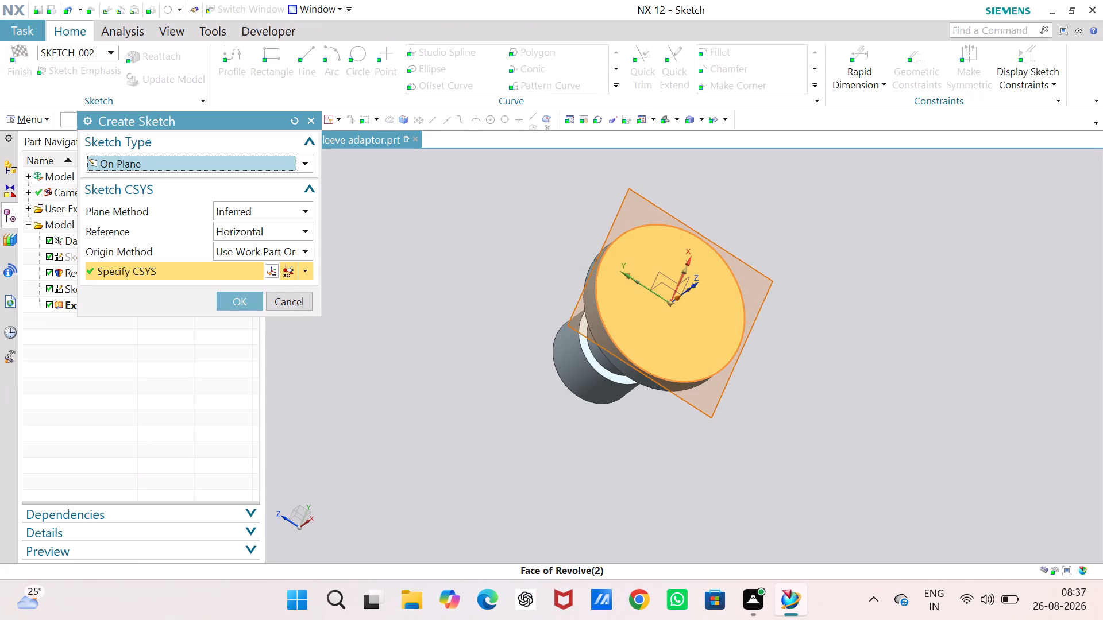
click(237, 308)
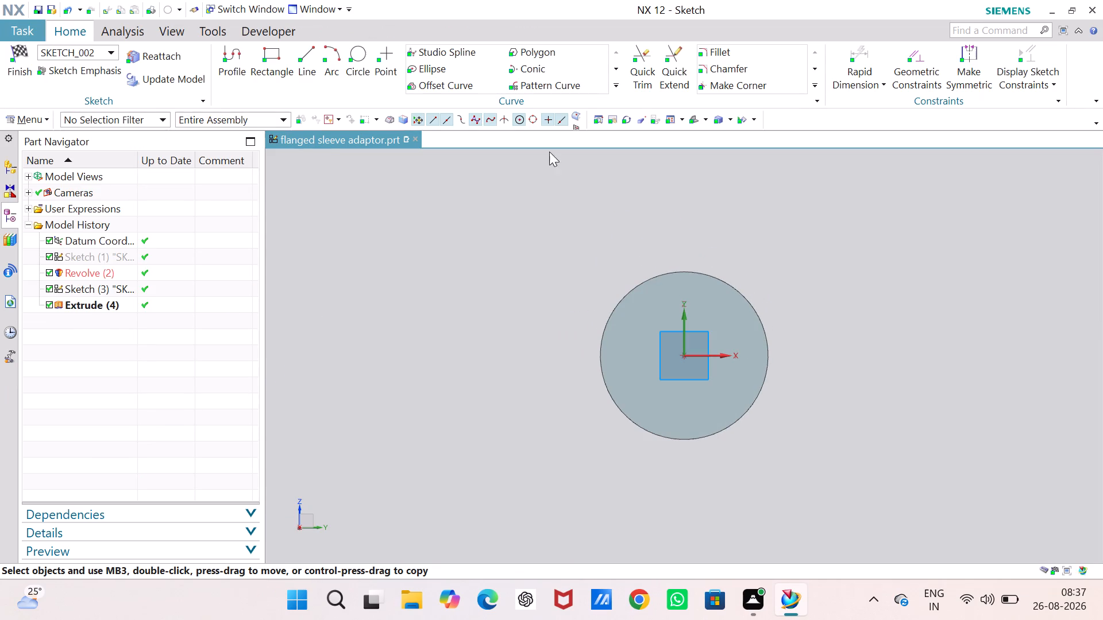
Sketch a 30 mm diameter circle centred on the sketch origin of the flange face and finish the sketch.
click(362, 50)
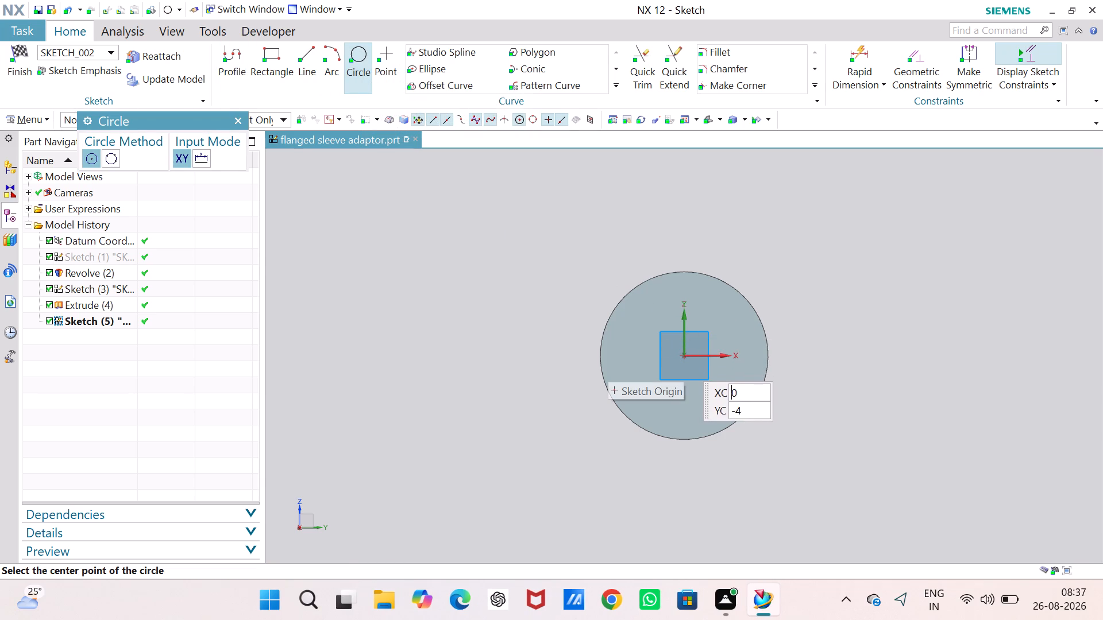
click(685, 356)
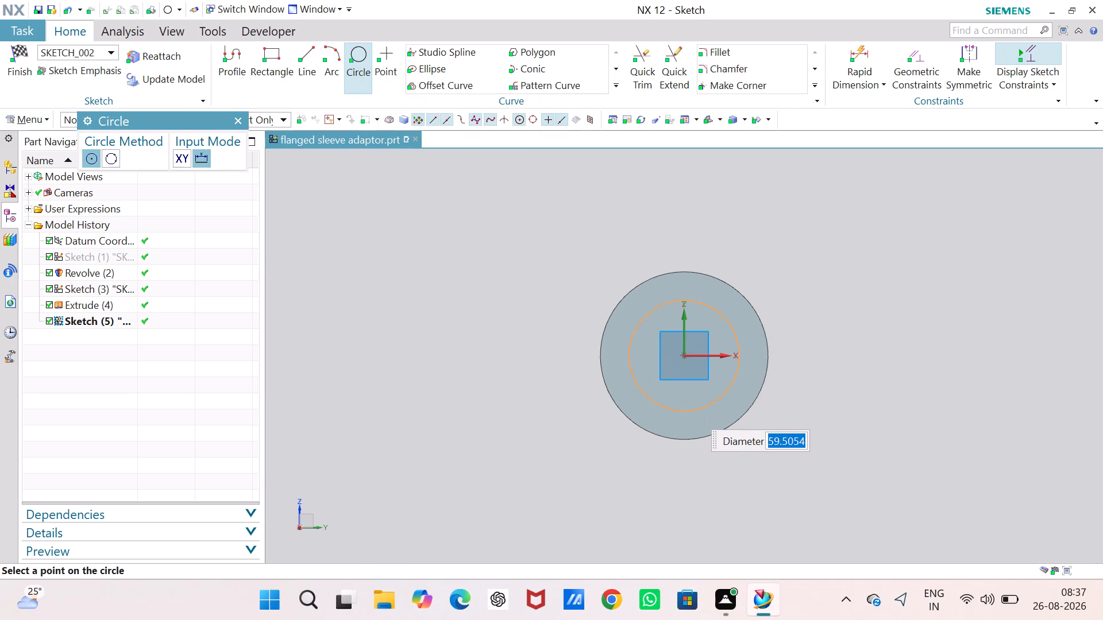
text(30)
key(Return)
key(Return)
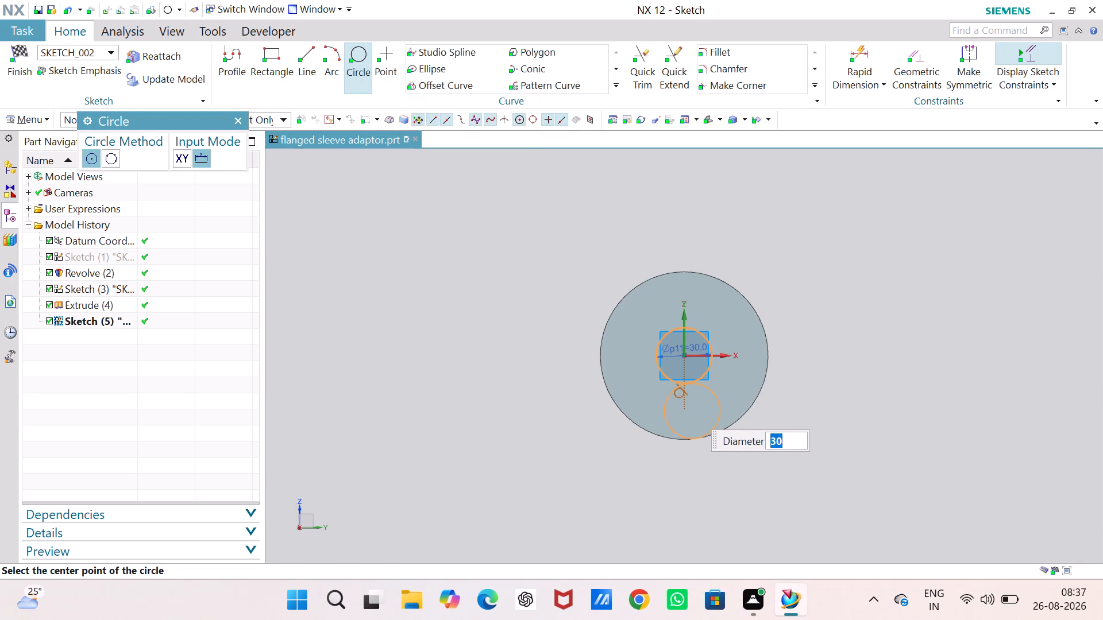
key(Escape)
key(Escape)
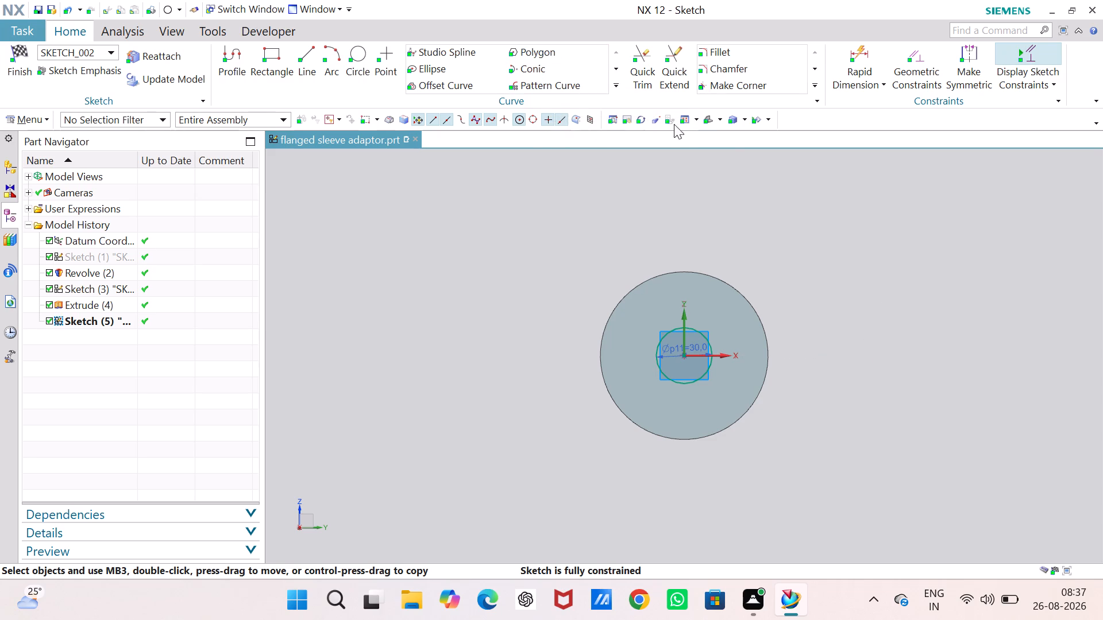
click(16, 52)
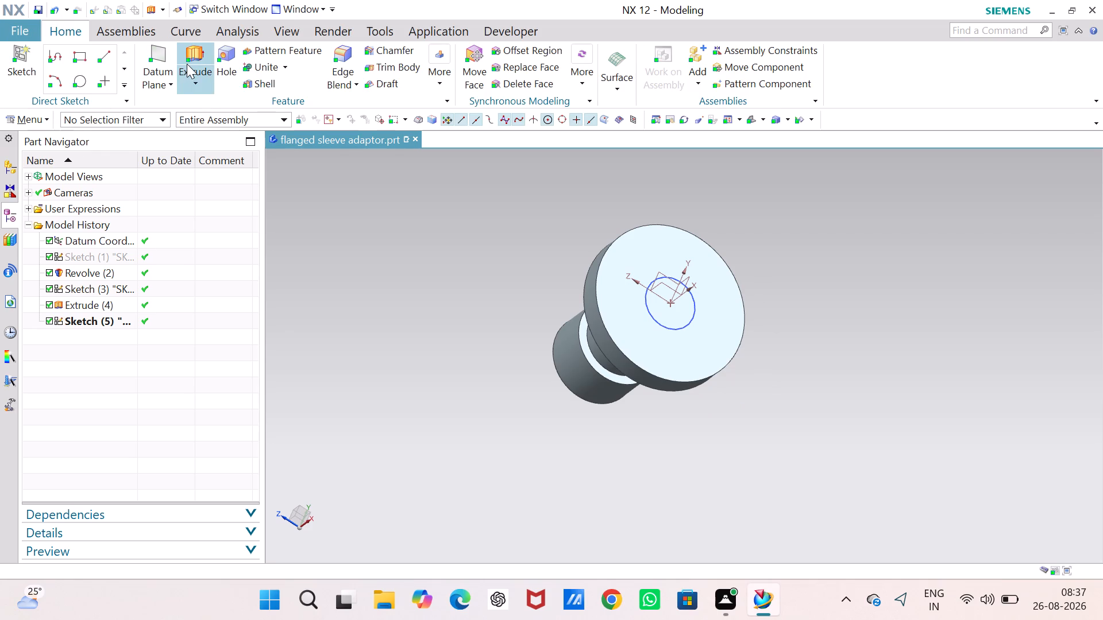
Extrude the 30 mm flange-face circle with start limit Until Next and end distance 24 mm, subtracting it from the body.
click(188, 58)
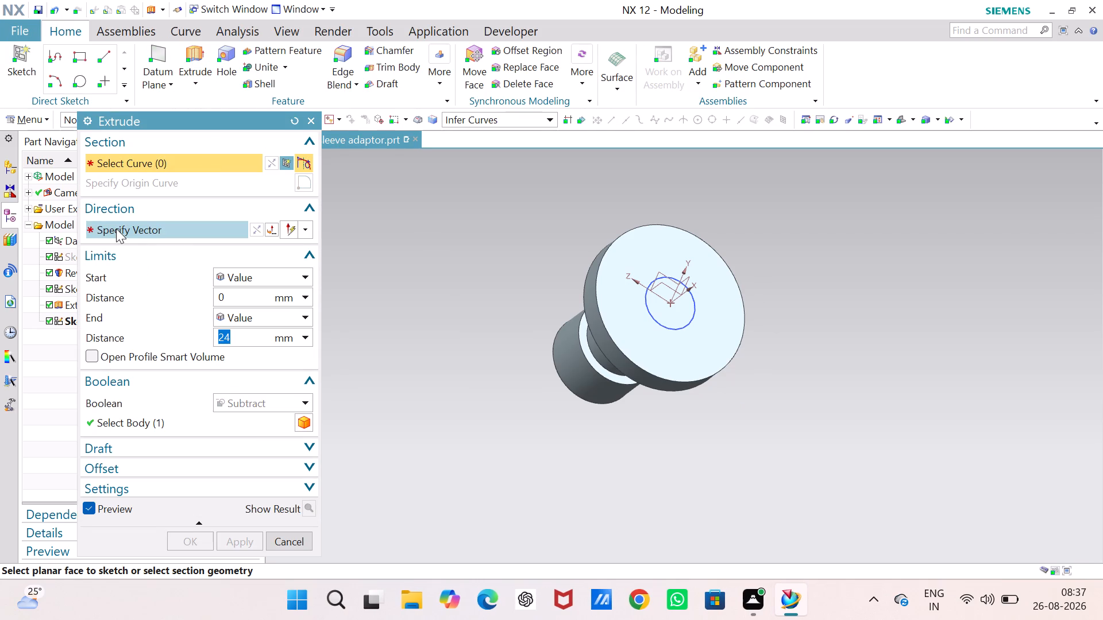
click(284, 276)
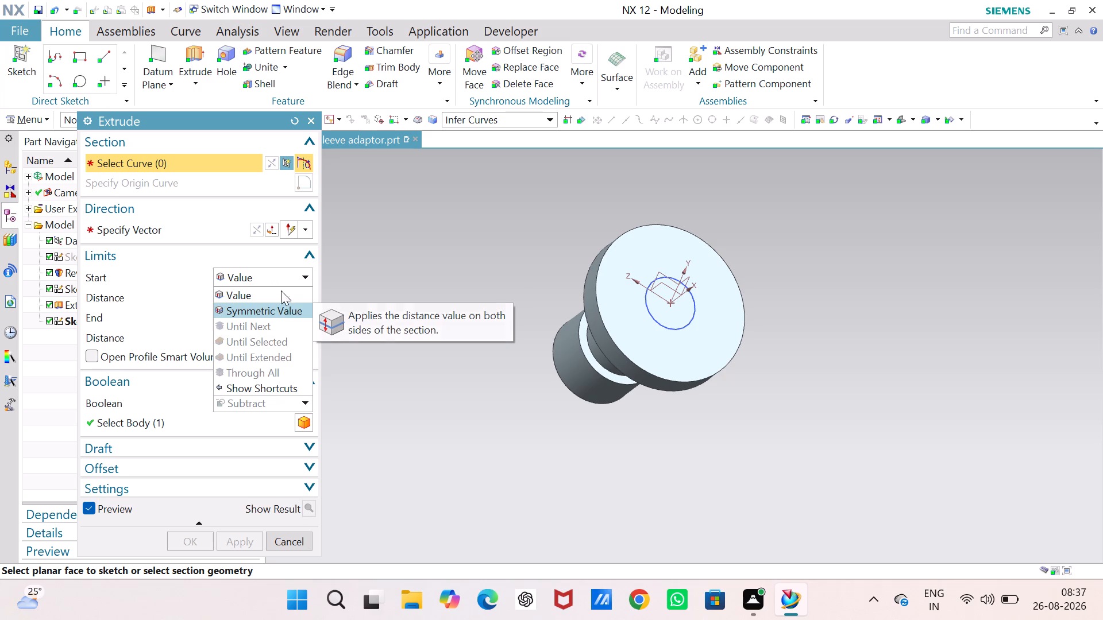
click(55, 320)
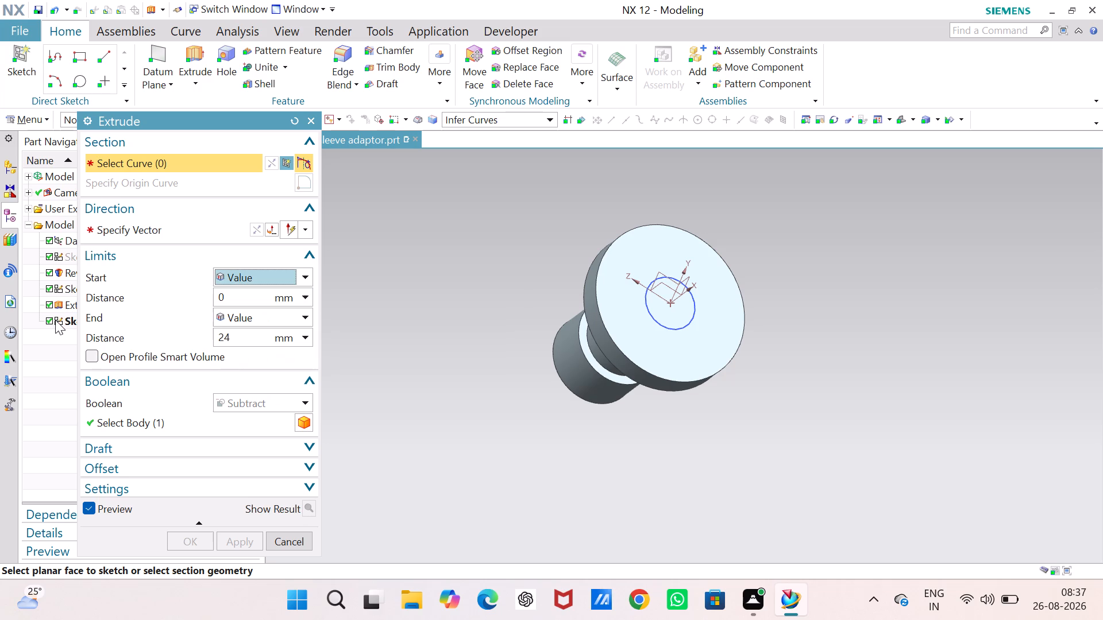
click(55, 320)
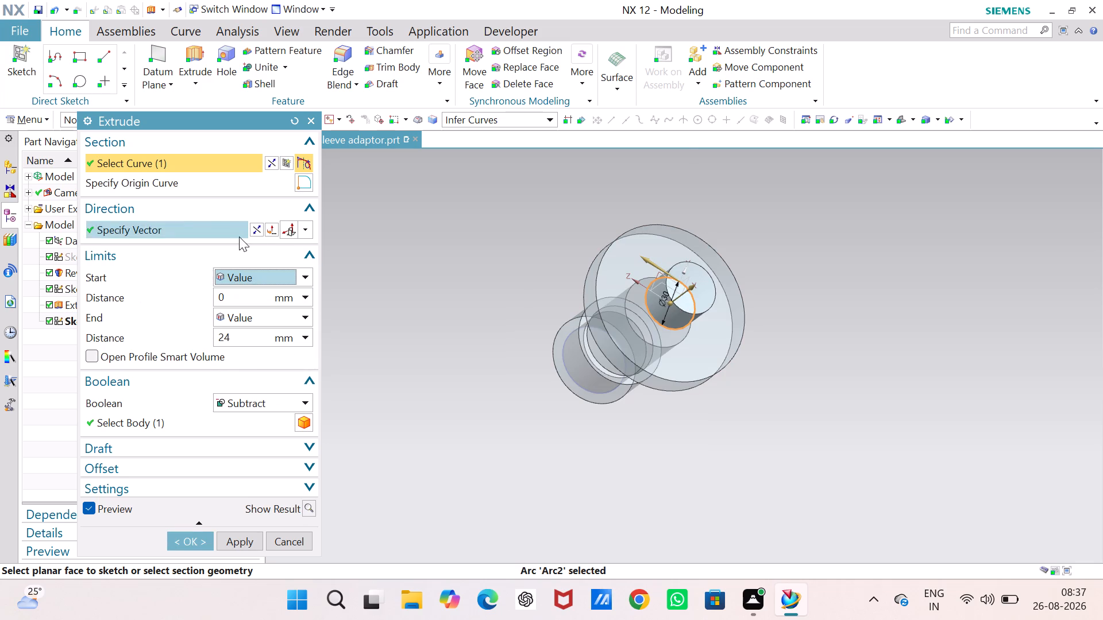
click(306, 275)
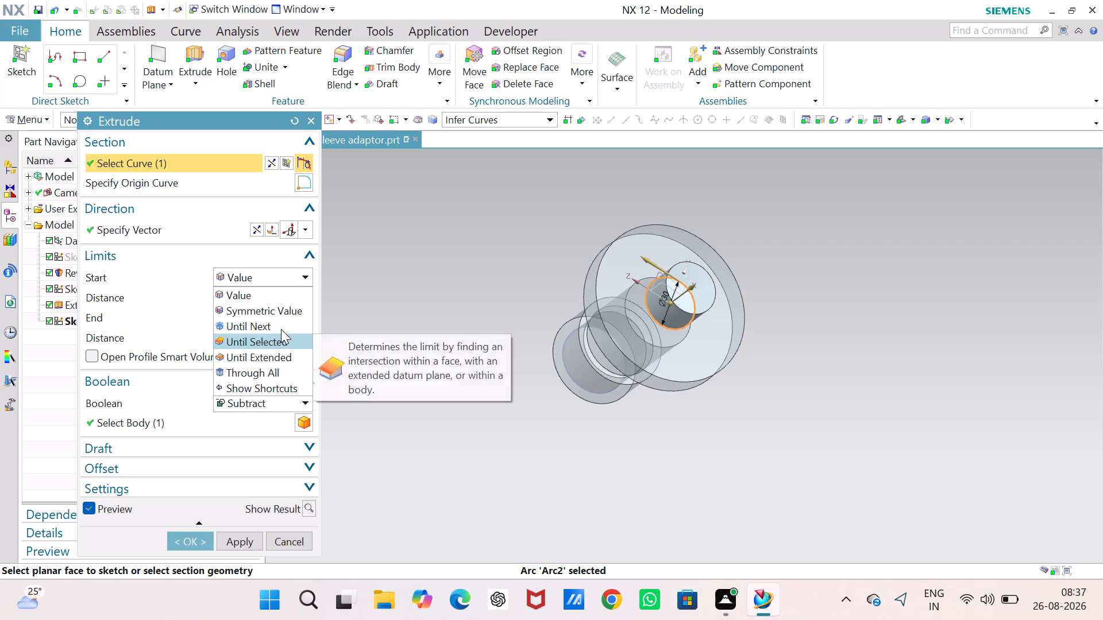
click(281, 326)
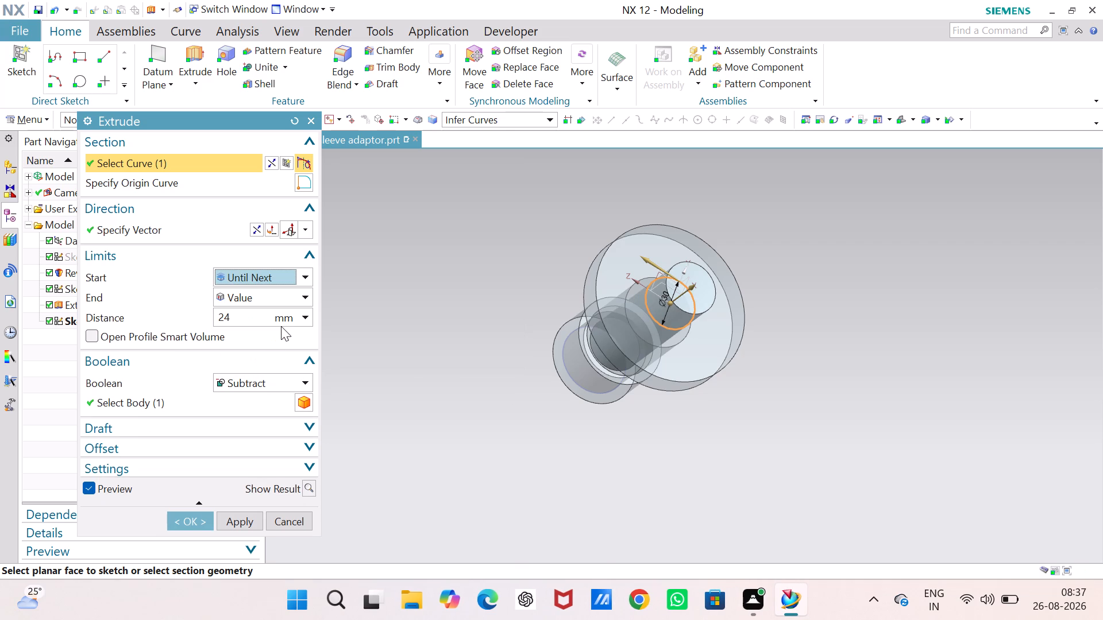
click(257, 229)
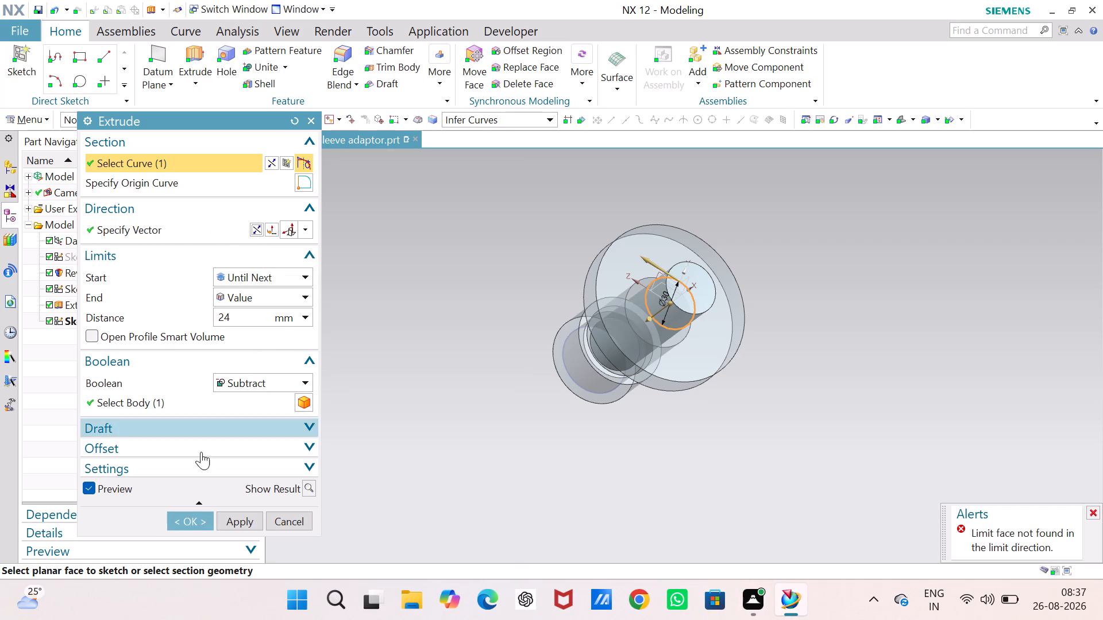
click(199, 521)
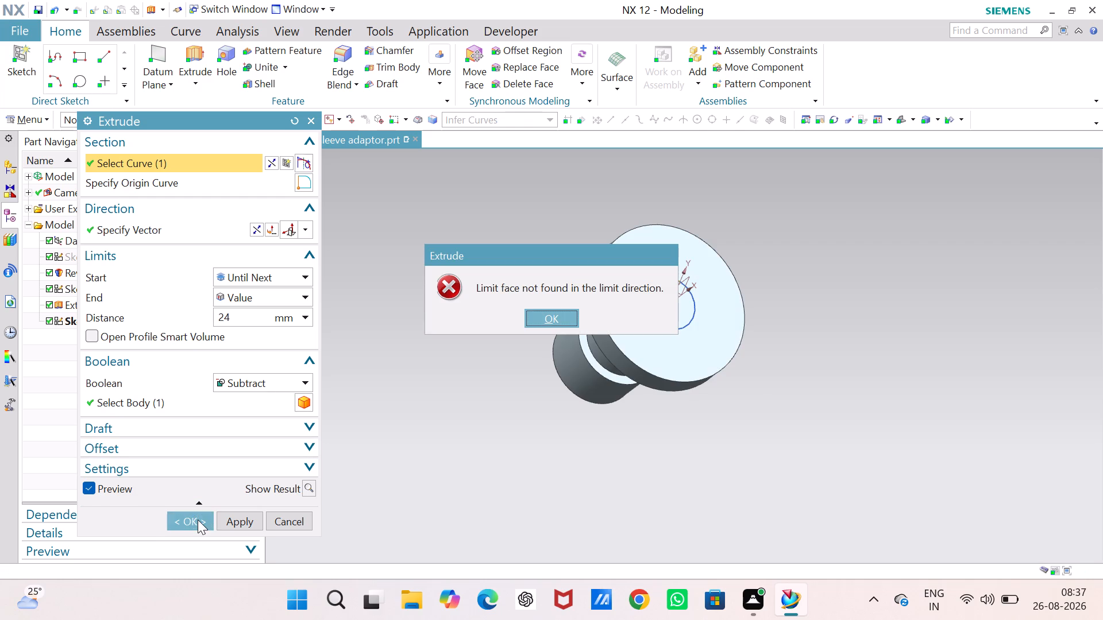
click(543, 314)
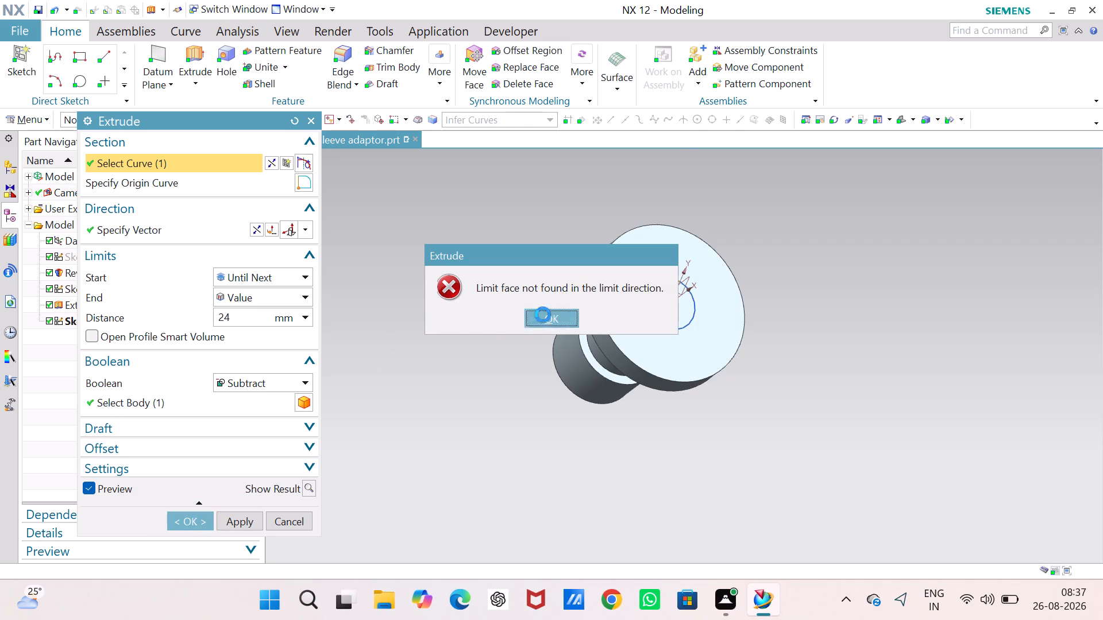
click(256, 230)
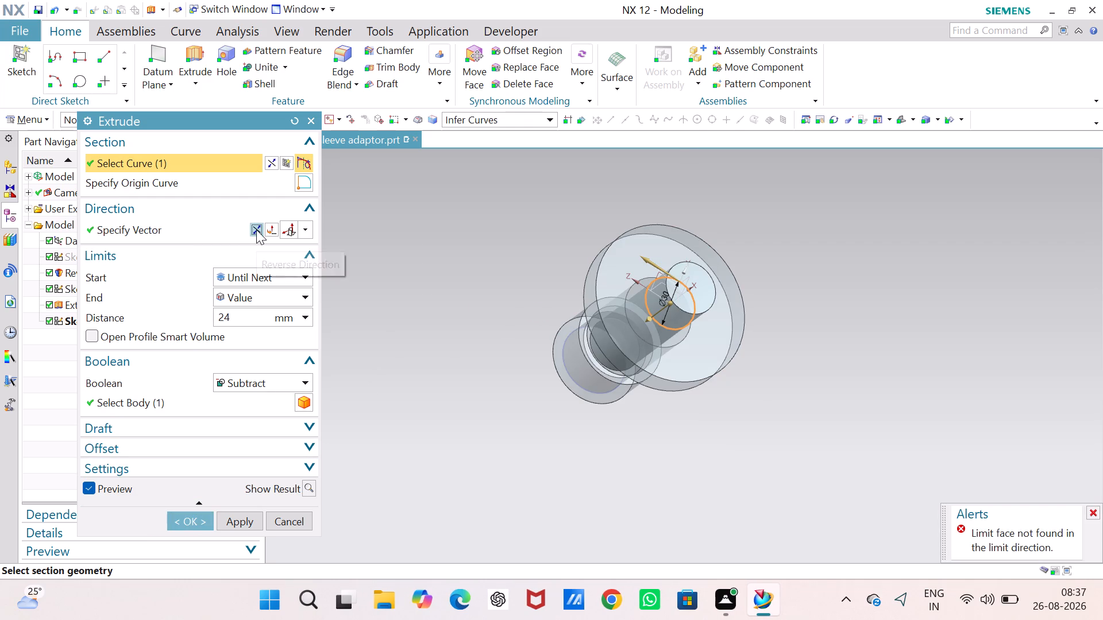
click(256, 230)
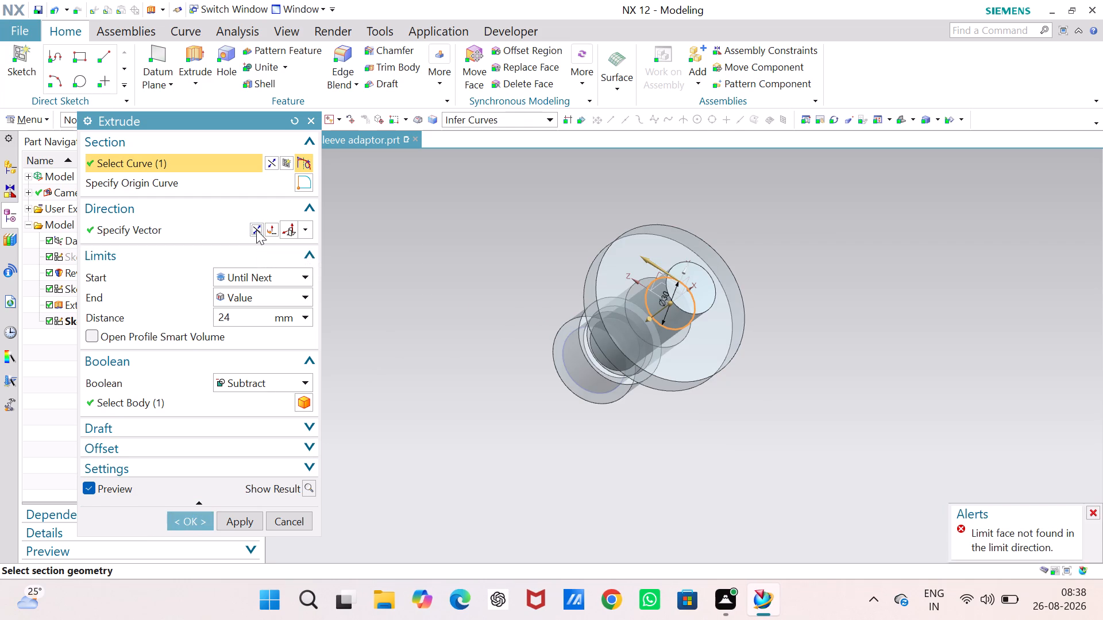
click(190, 516)
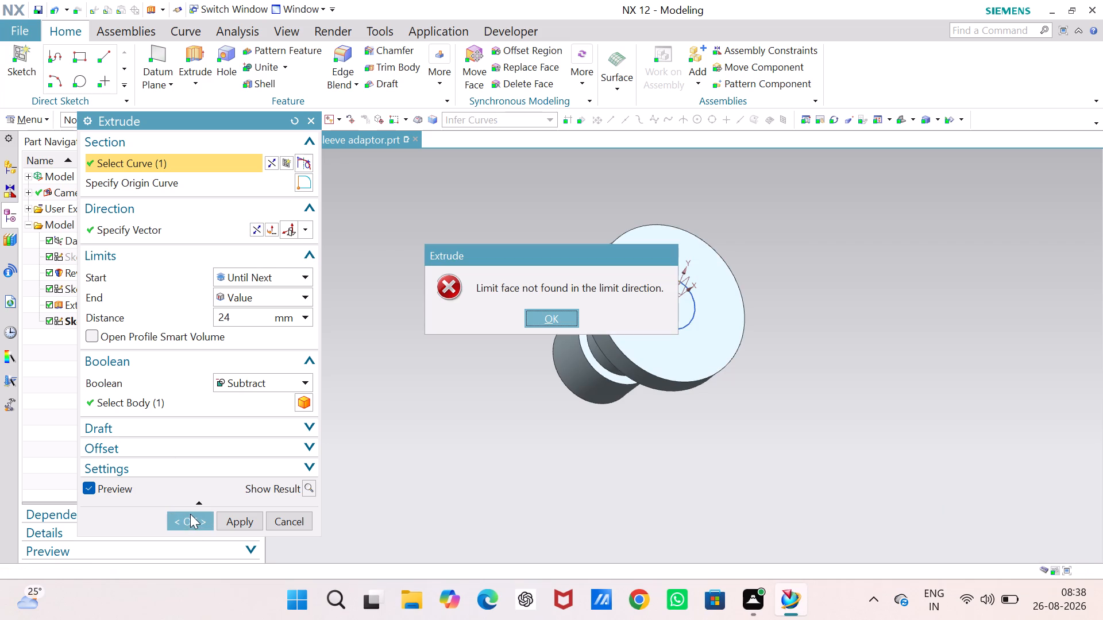
click(546, 312)
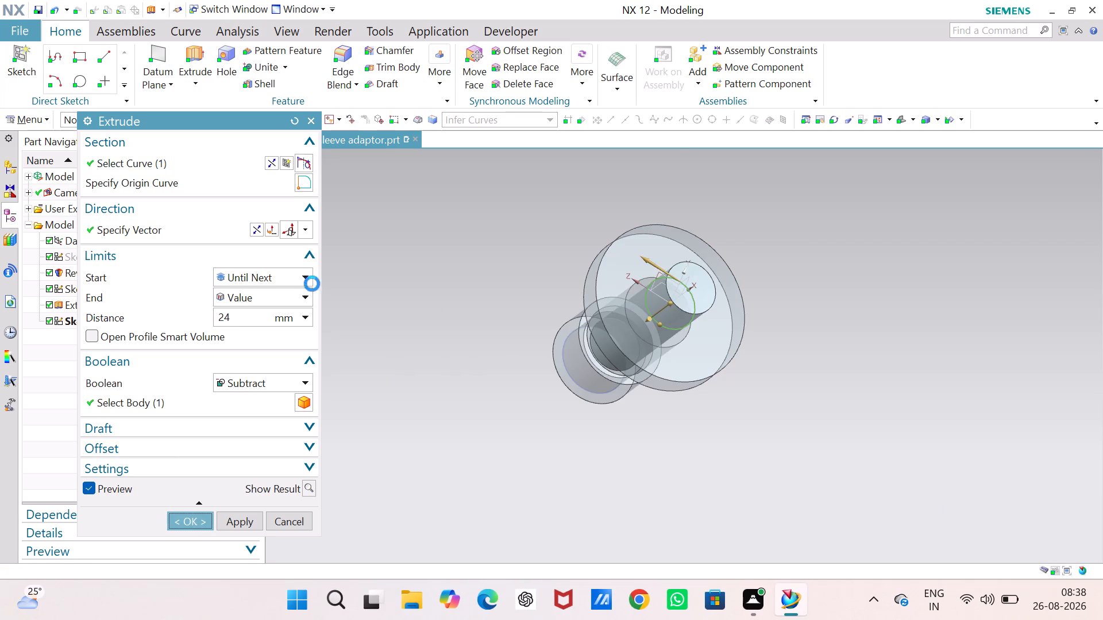
click(256, 231)
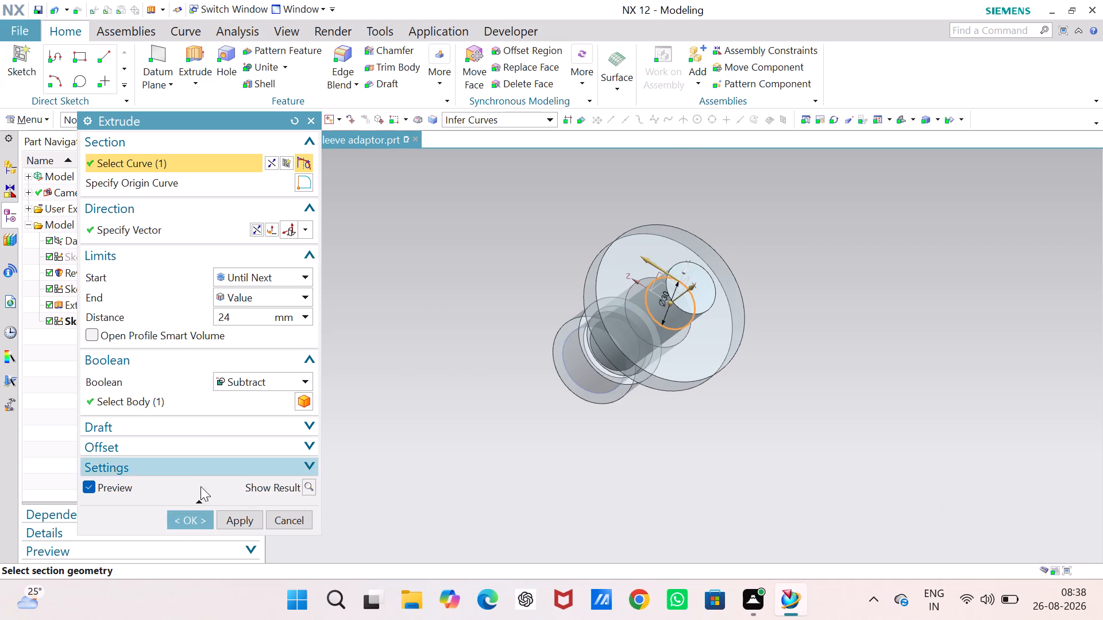
click(189, 515)
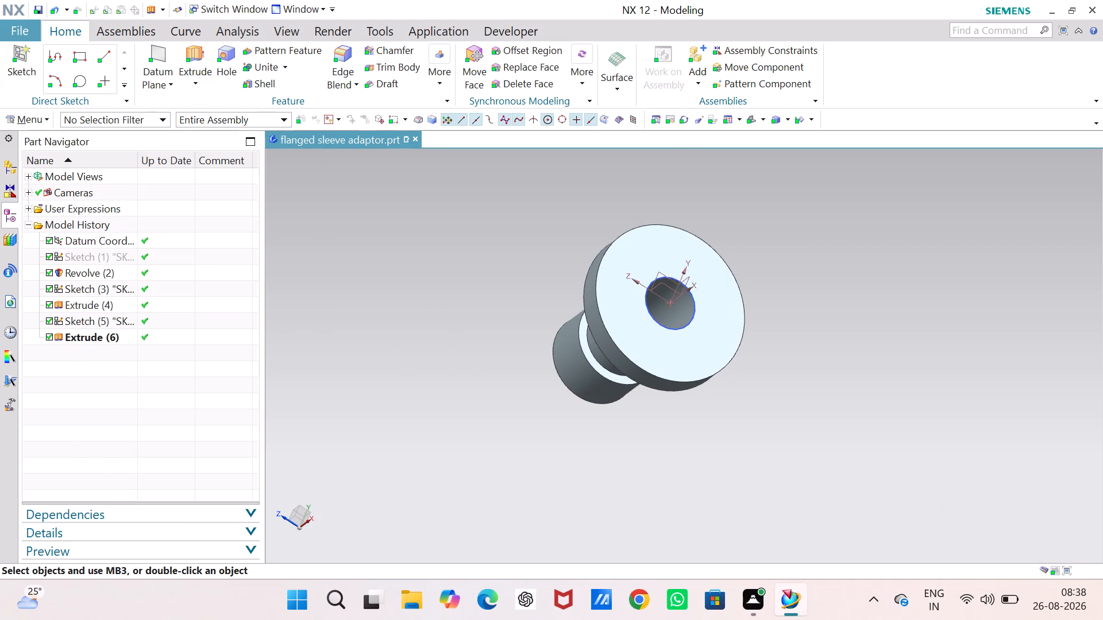
Hide the 30 mm circle's sketch on the flange face.
click(385, 354)
middle_drag(385, 343, 478, 293)
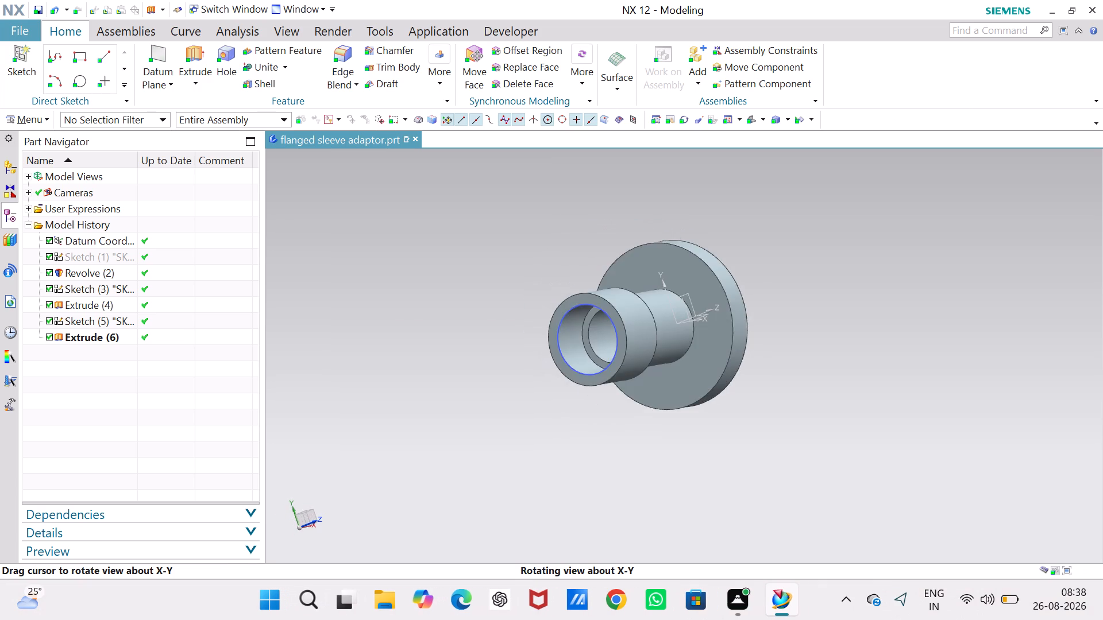
middle_drag(478, 293, 423, 307)
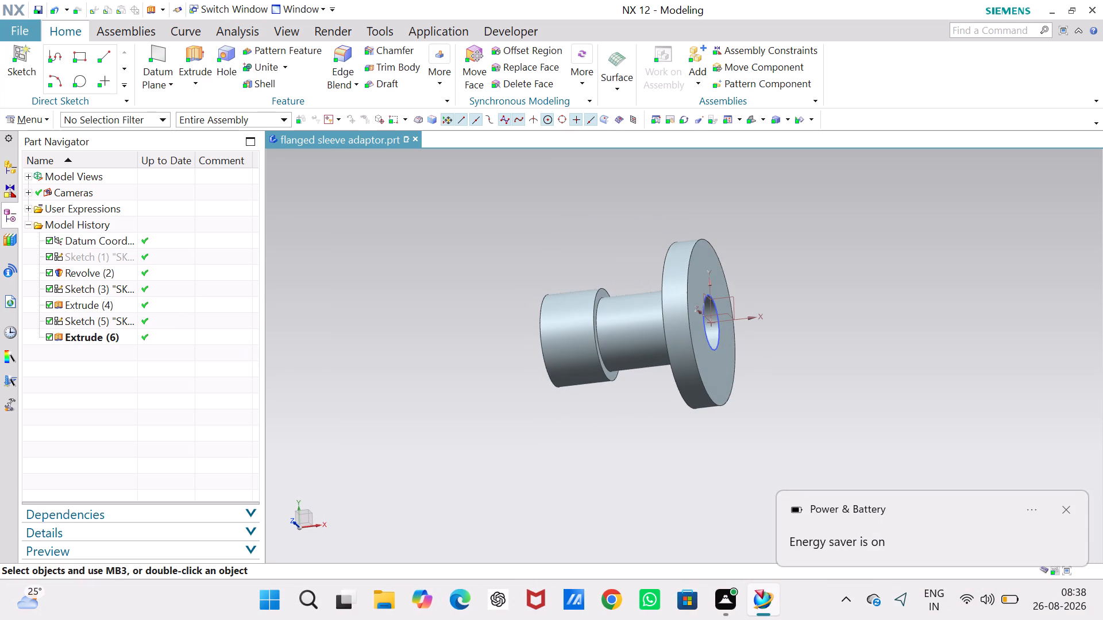
right_click(103, 322)
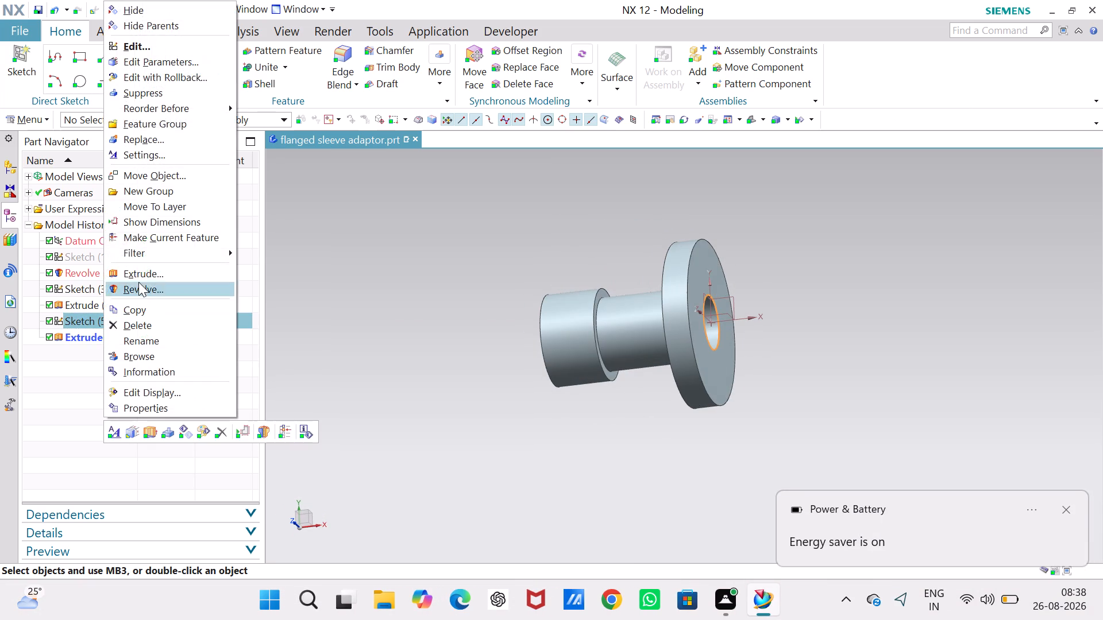
click(157, 9)
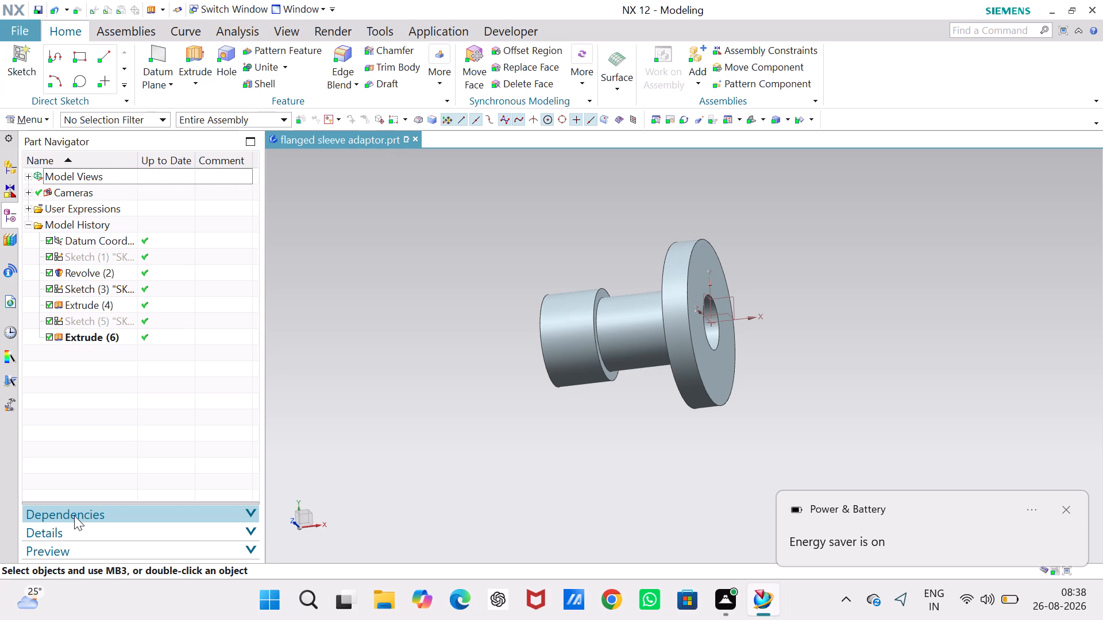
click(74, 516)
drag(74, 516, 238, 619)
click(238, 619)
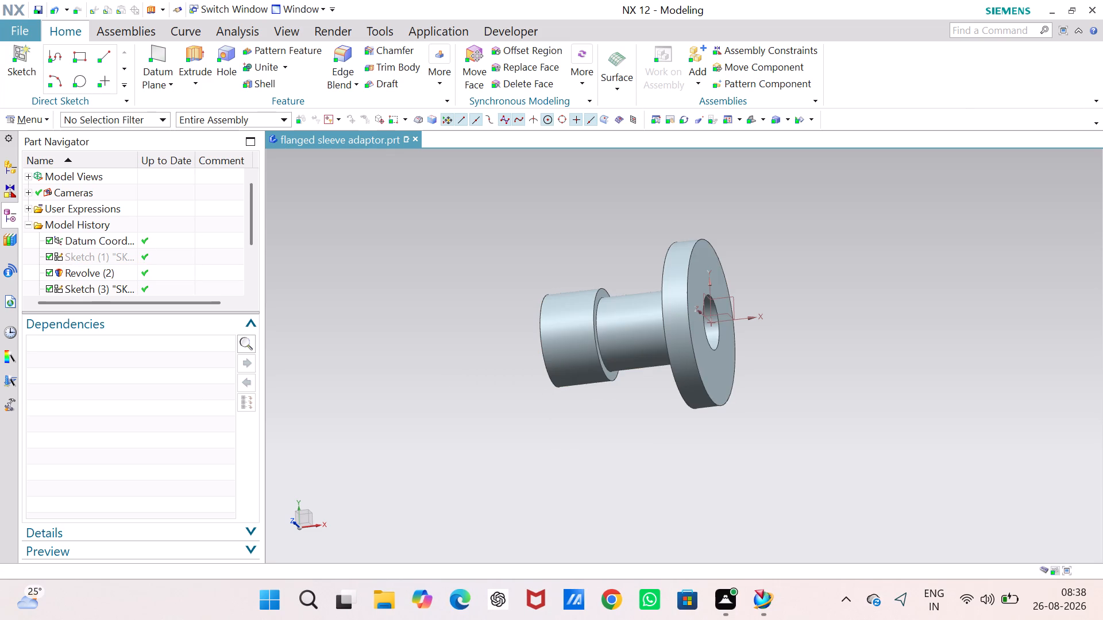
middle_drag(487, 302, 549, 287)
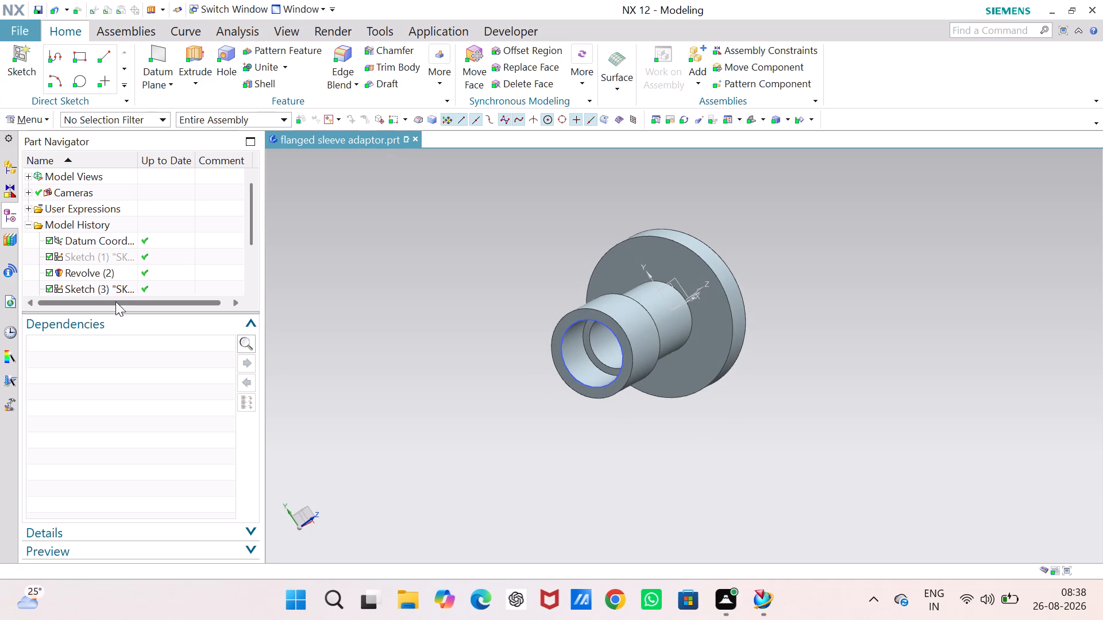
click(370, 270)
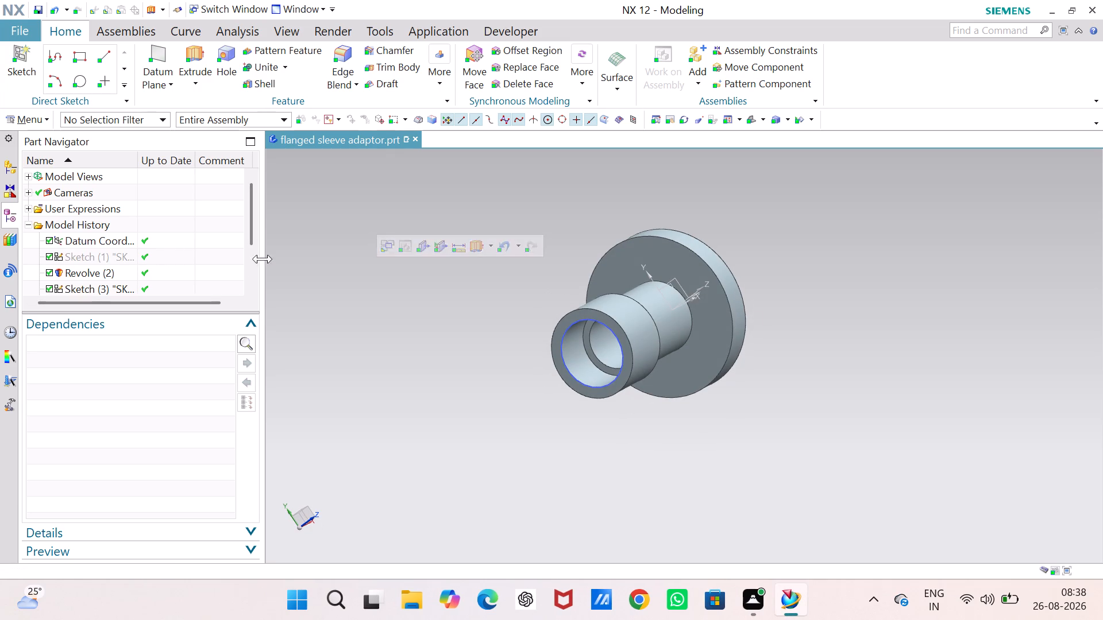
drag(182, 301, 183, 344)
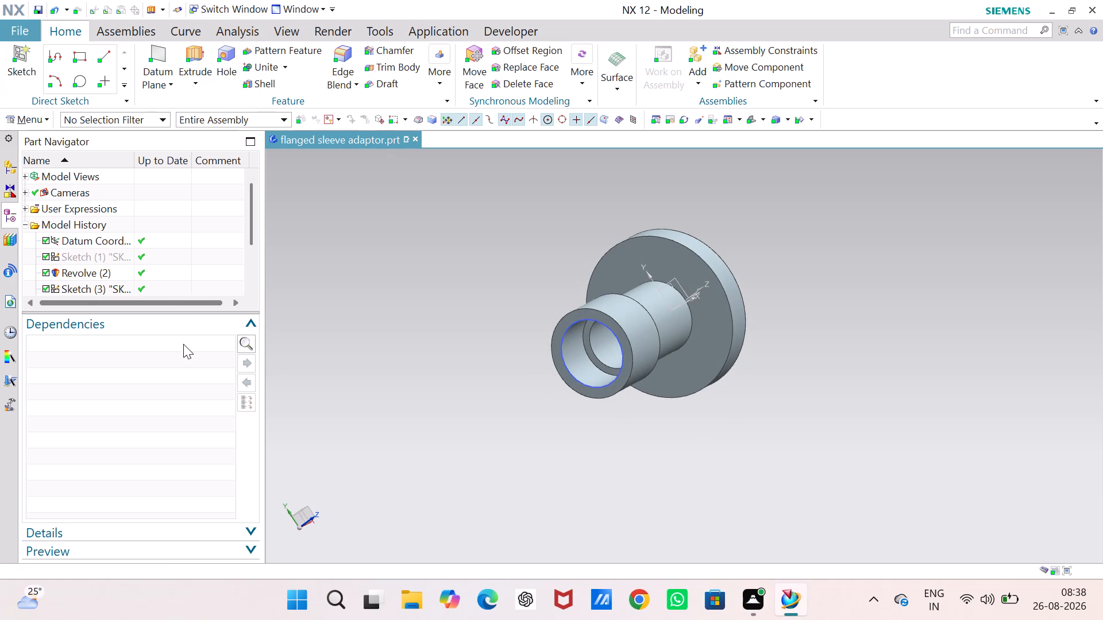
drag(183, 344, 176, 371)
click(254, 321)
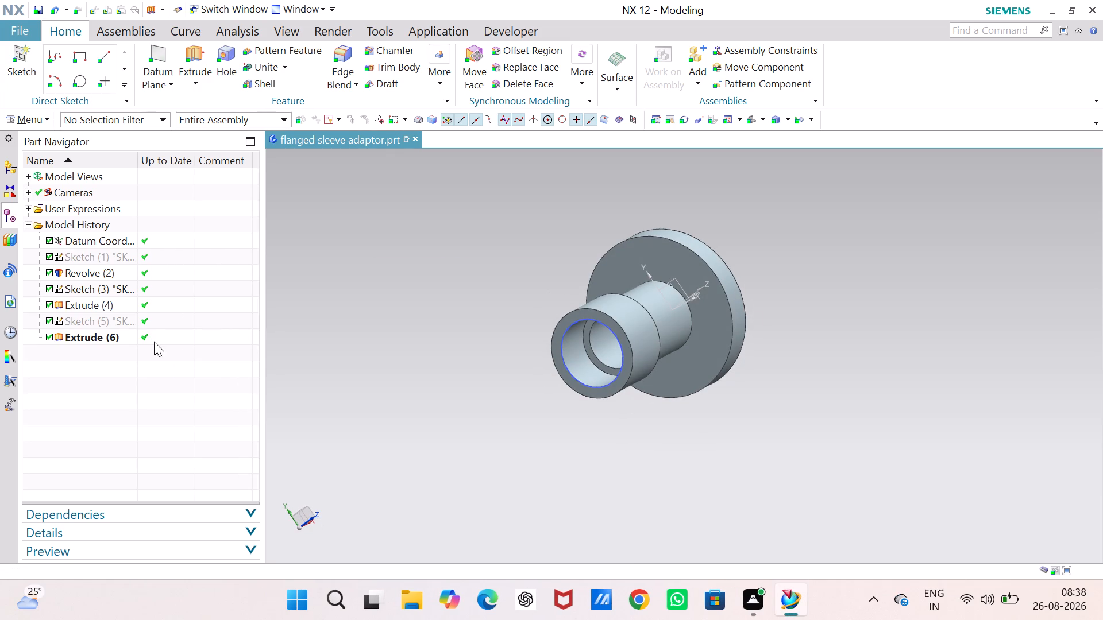
Hide the 38 mm circle's sketch on the sleeve end face.
right_click(137, 286)
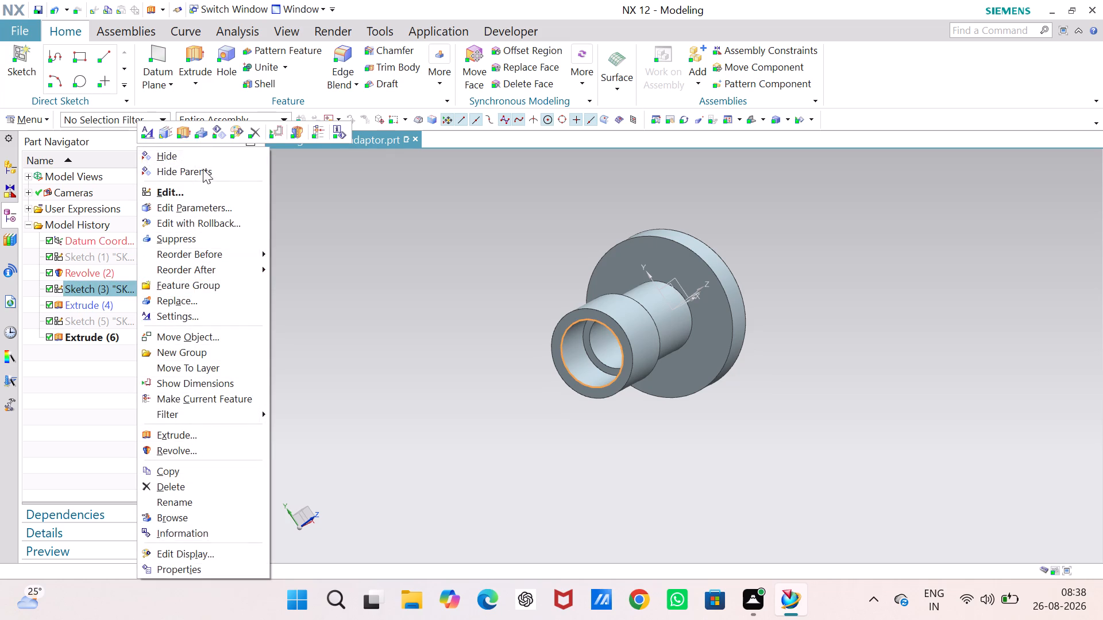
click(200, 154)
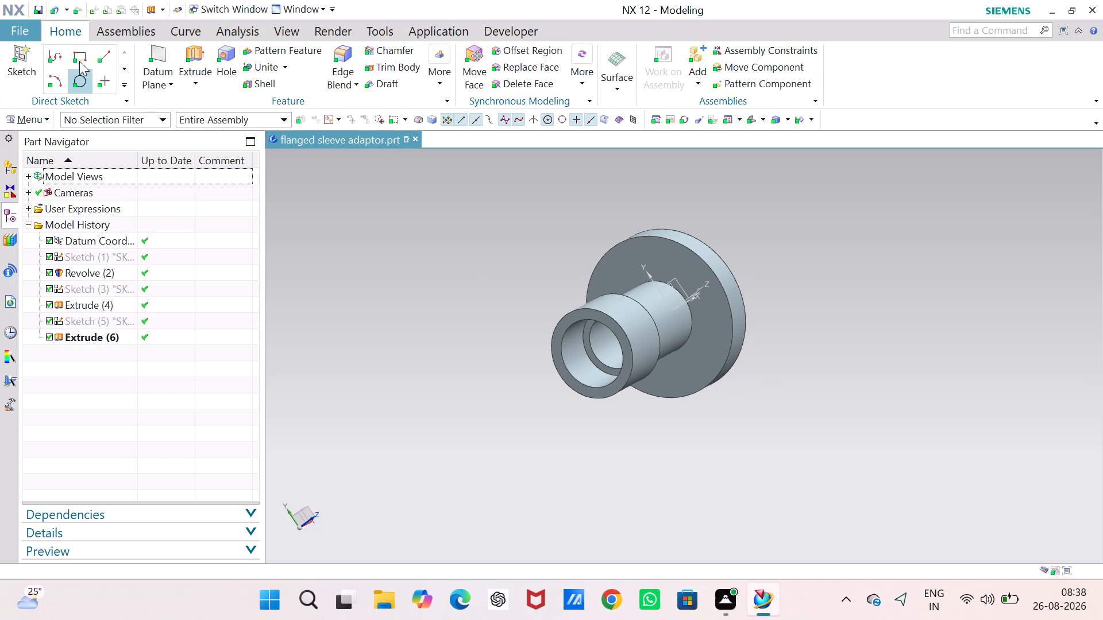
Start a sketch in the task environment on the flange's inner face, on the sleeve side.
click(17, 123)
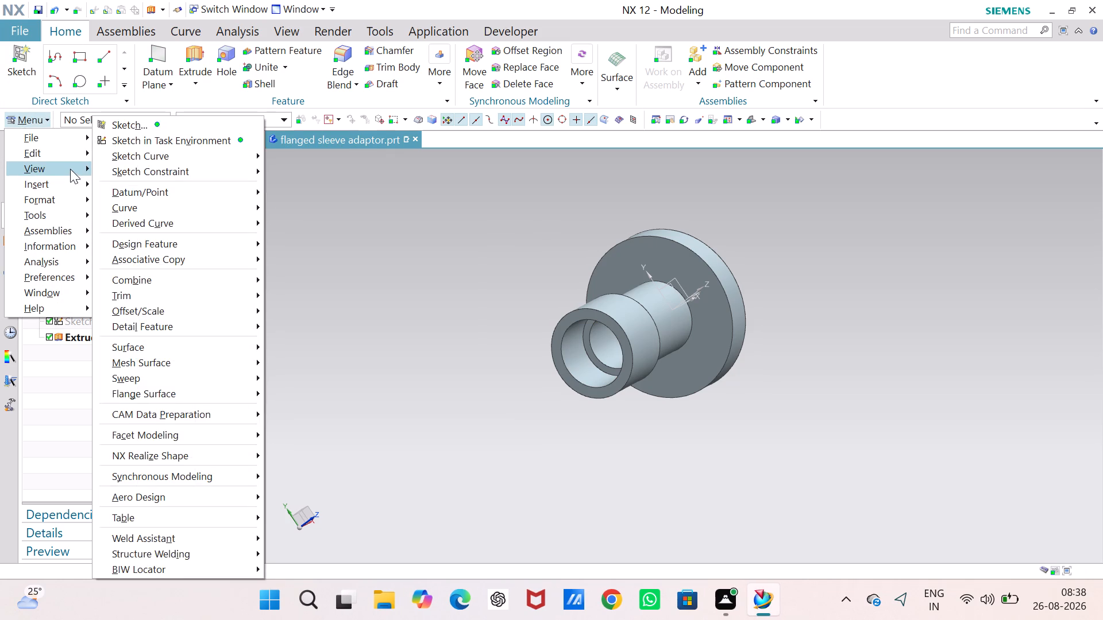
click(167, 146)
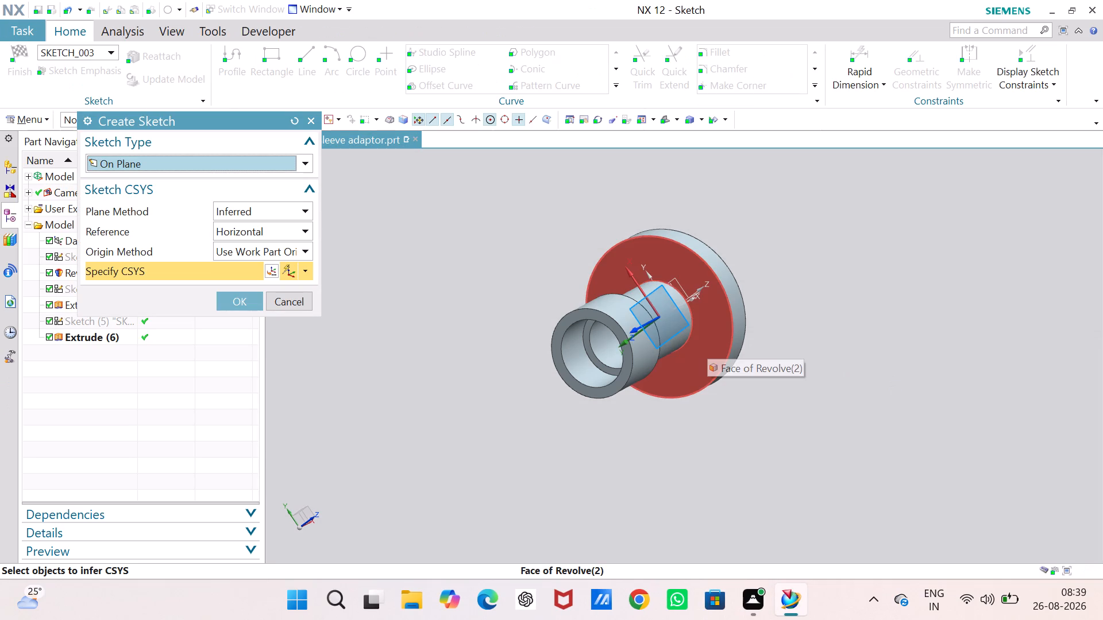
click(707, 339)
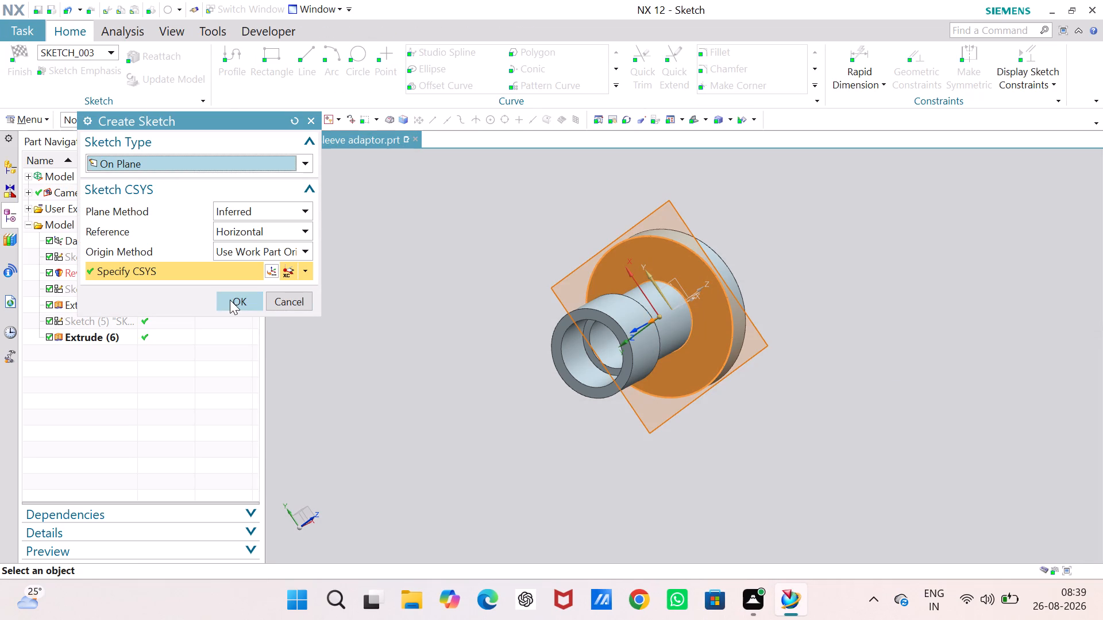
click(230, 300)
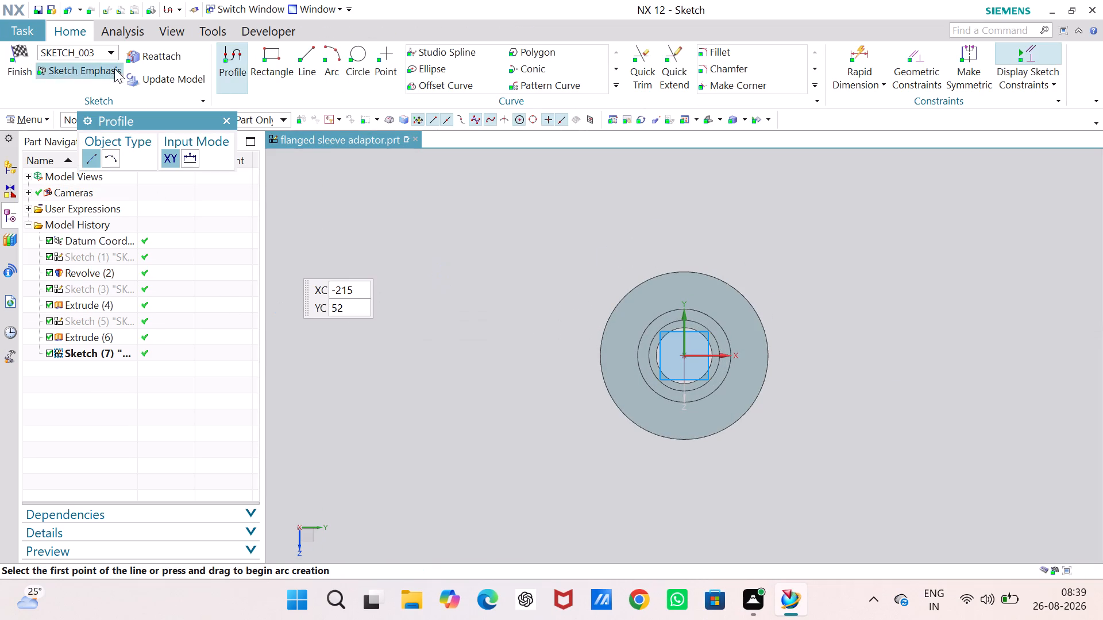
Sketch a 65 mm diameter circle centred on the sketch origin of the flange's inner face.
click(361, 55)
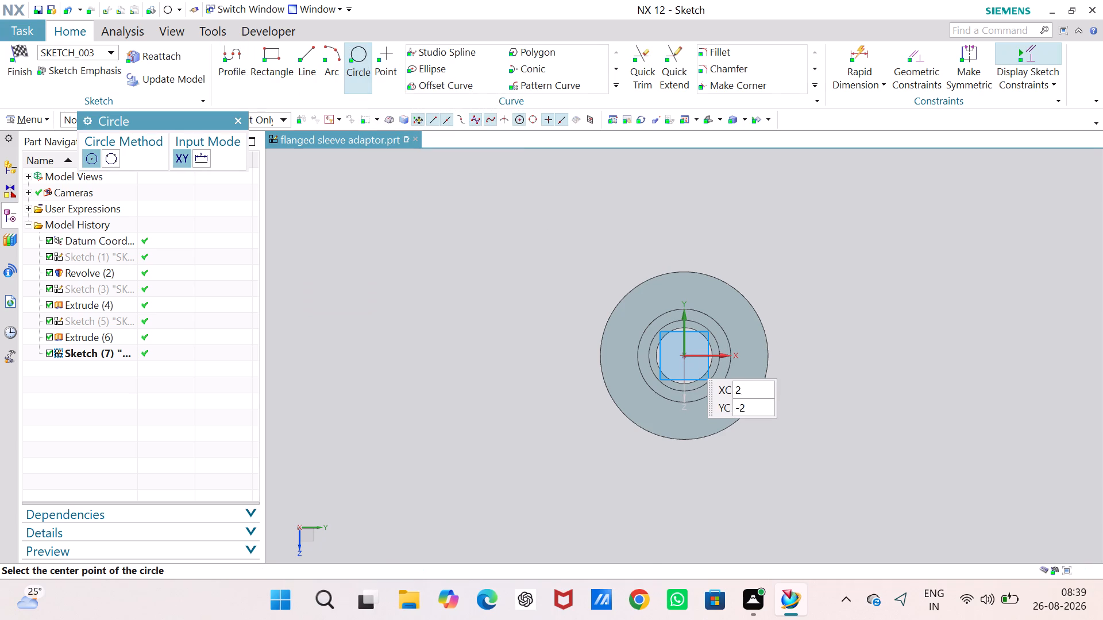
click(685, 355)
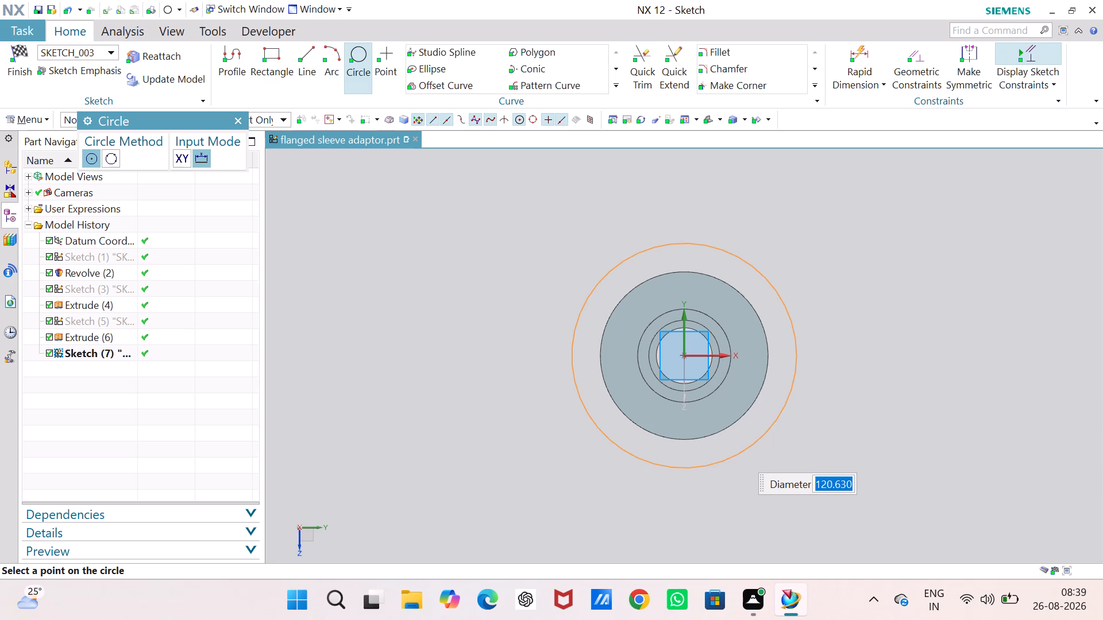
text(65)
key(Return)
key(Return)
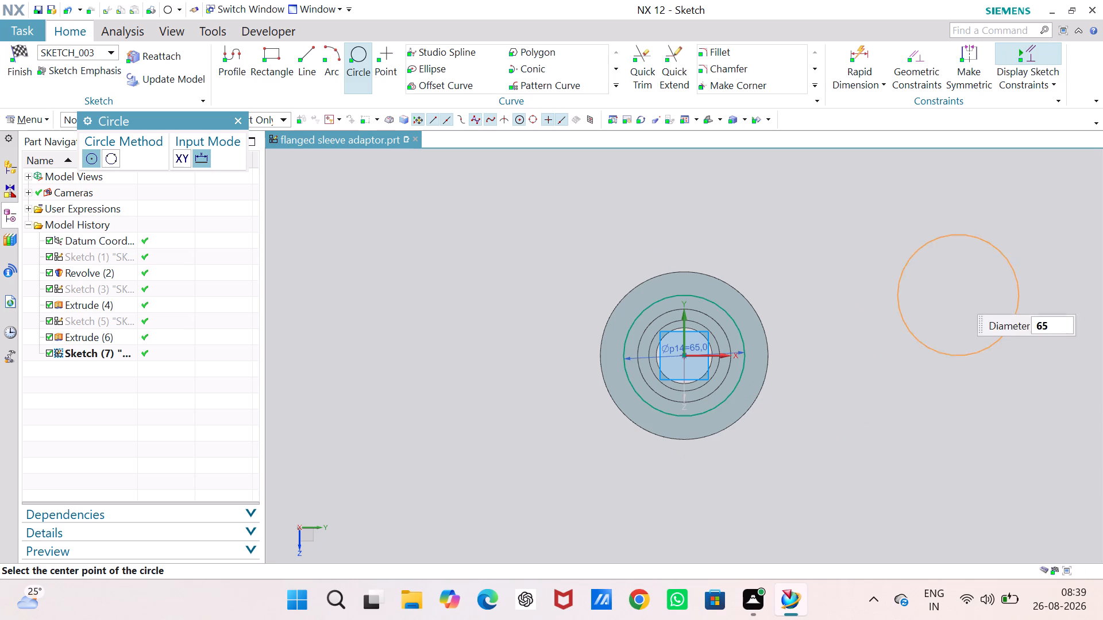
key(Escape)
key(Escape)
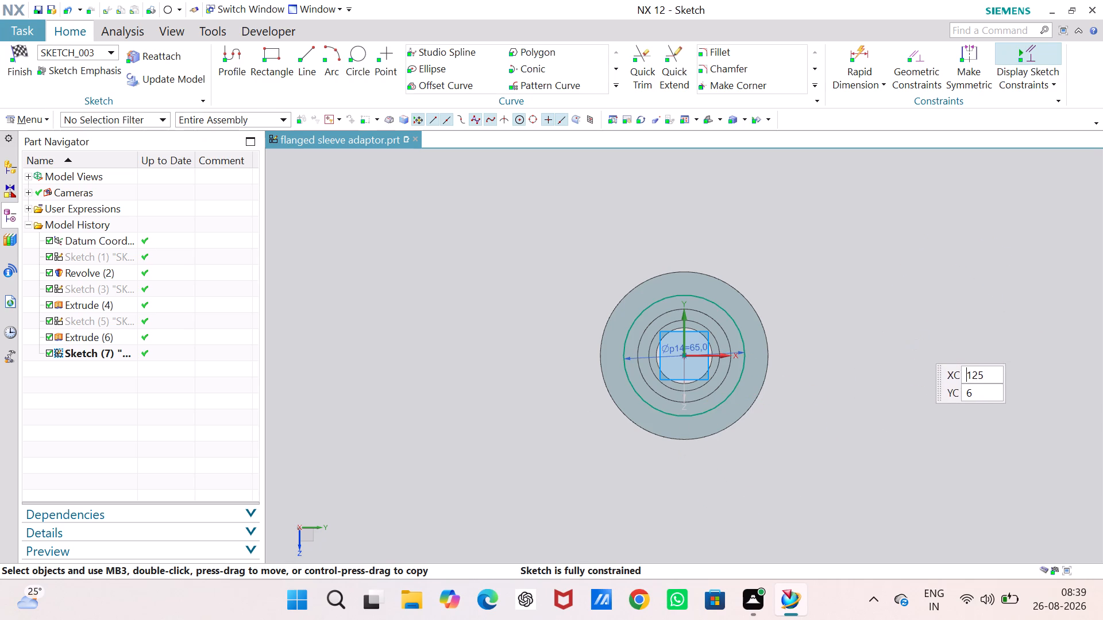
right_click(736, 380)
click(714, 508)
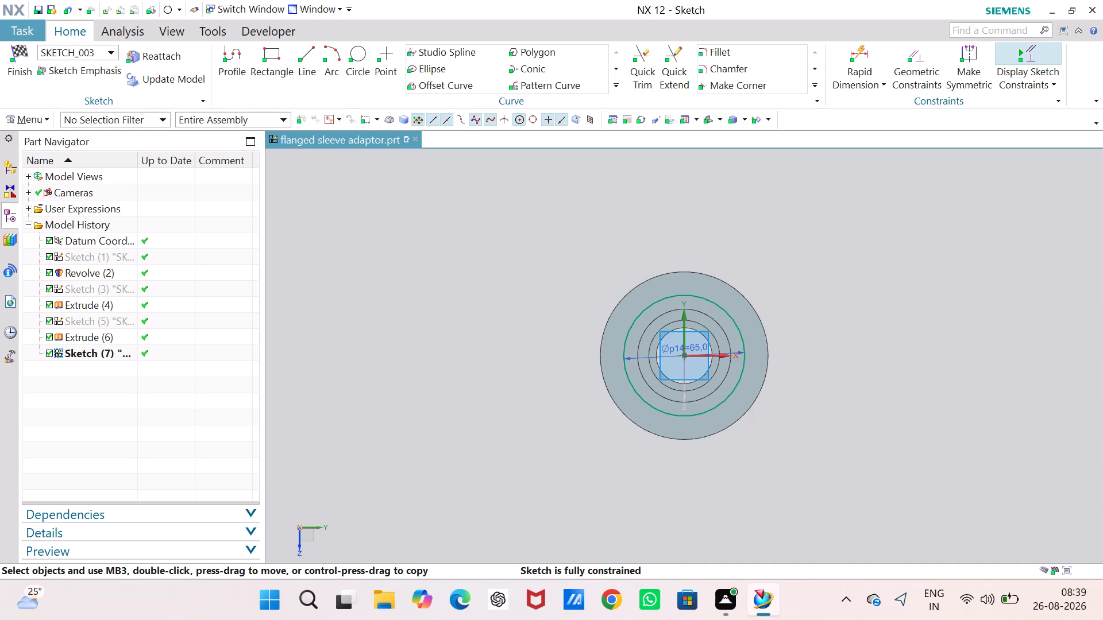
Convert the 65 mm circle on the flange's inner face to a reference curve.
click(728, 397)
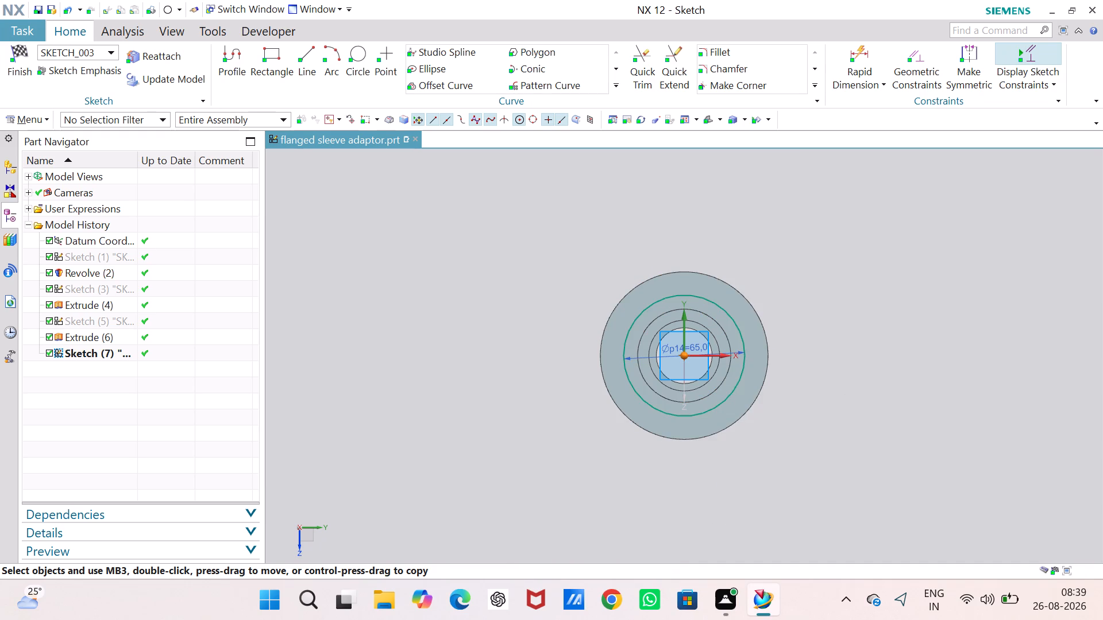
right_click(728, 397)
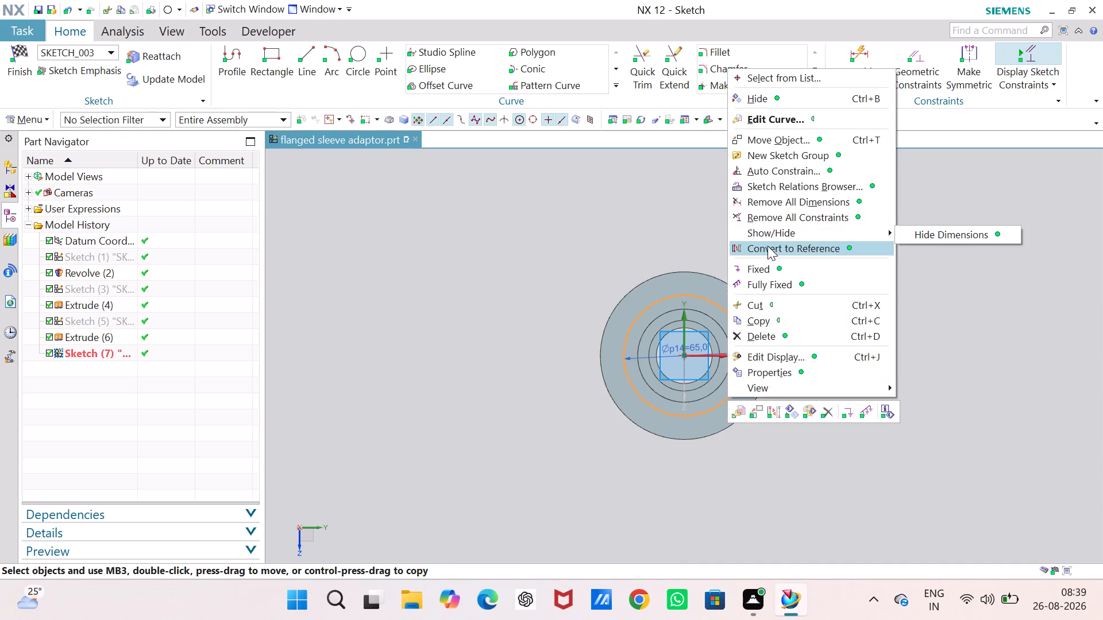
click(768, 246)
click(828, 305)
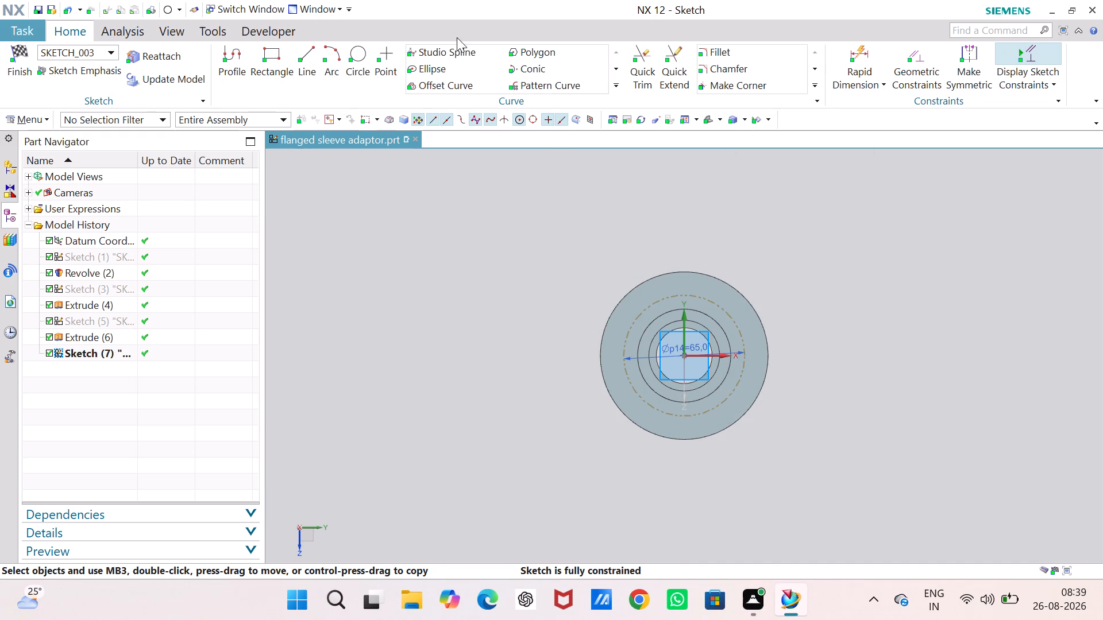
Sketch a 12.5 mm diameter circle centred on the 65 mm reference circle, directly below the sketch origin, and finish the sketch.
click(357, 52)
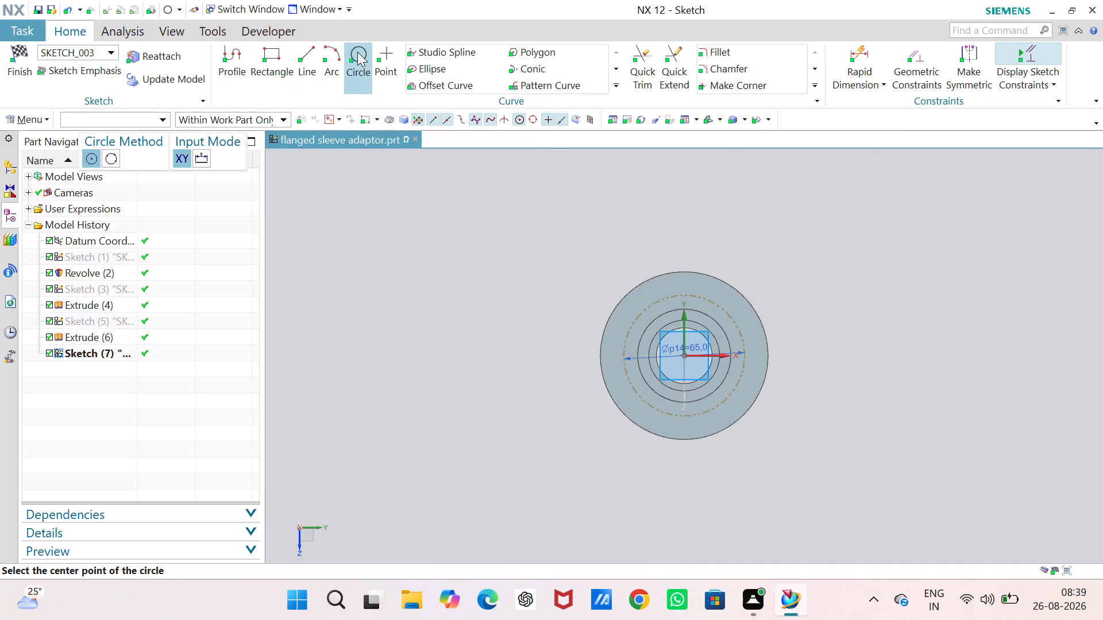
click(684, 417)
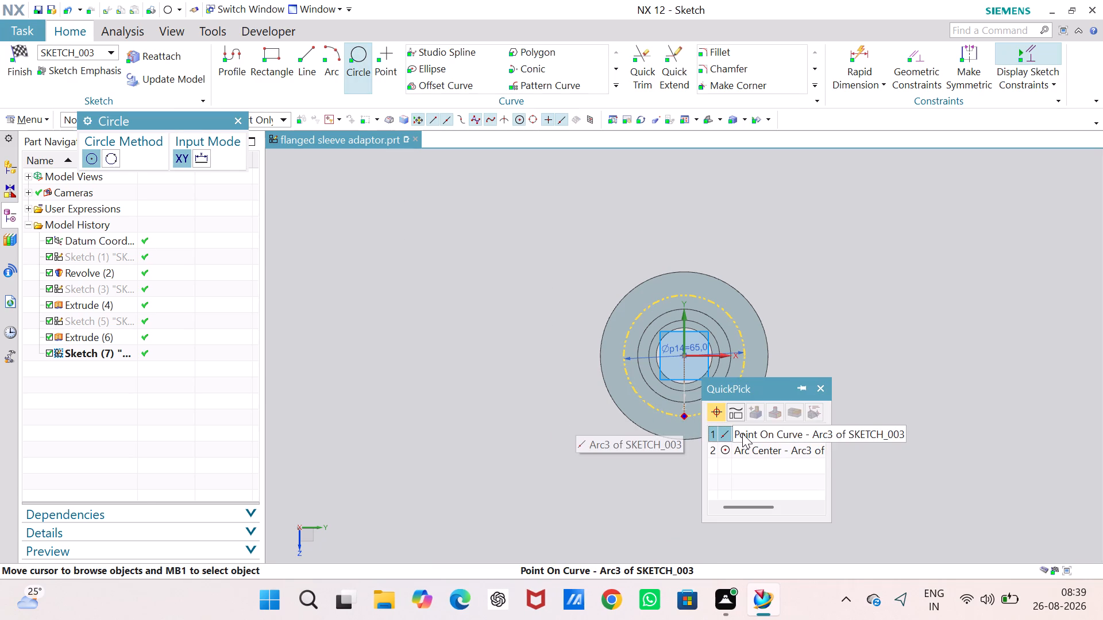
click(742, 433)
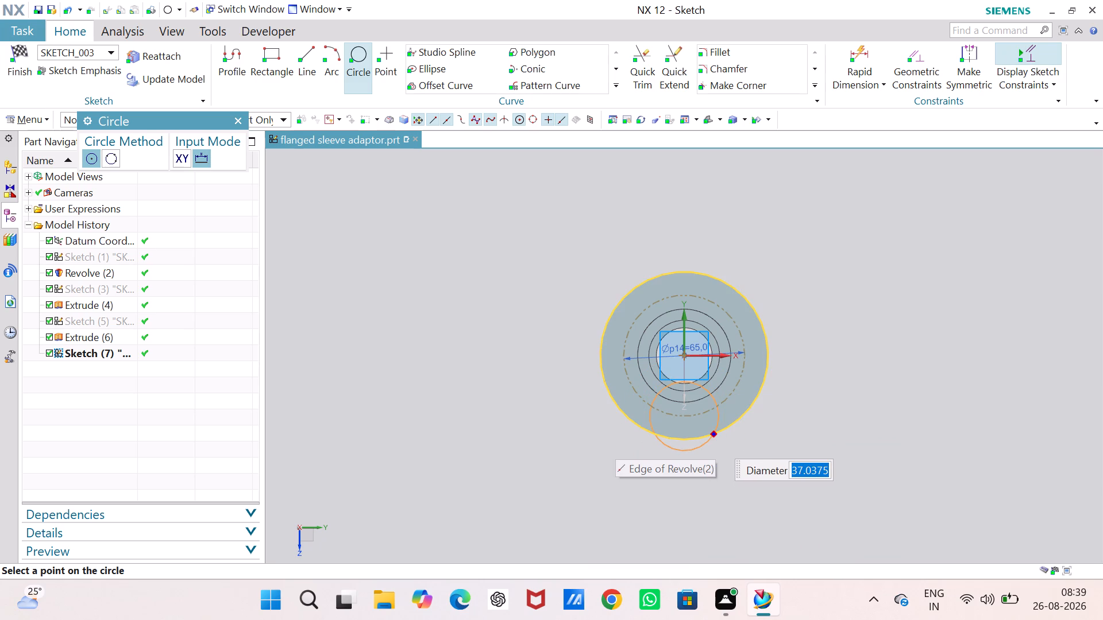
text(12.5)
key(Return)
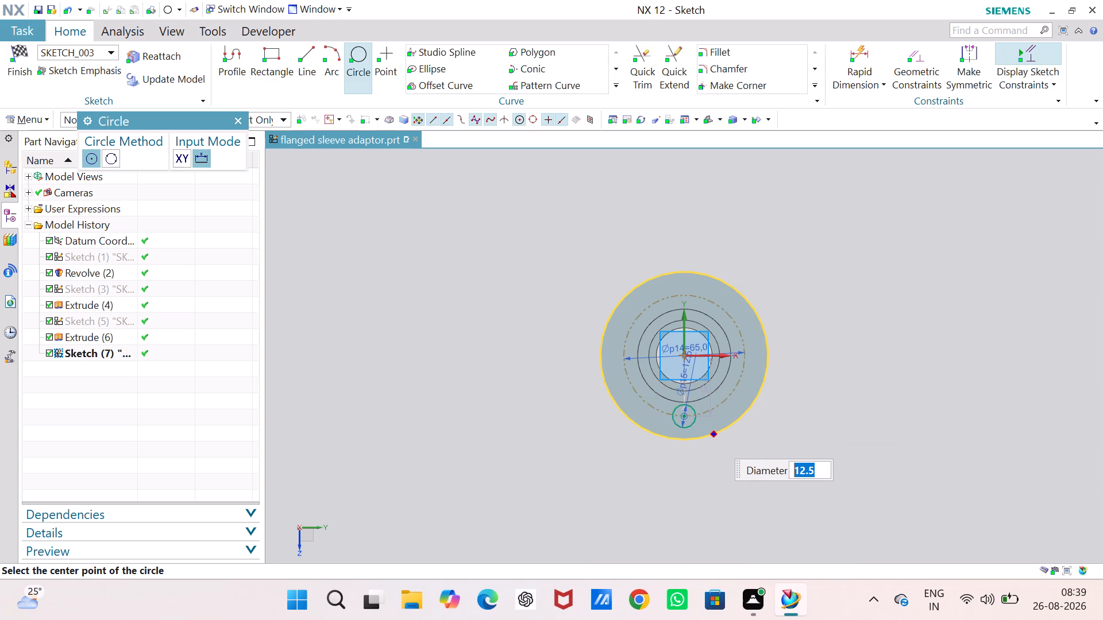
key(Return)
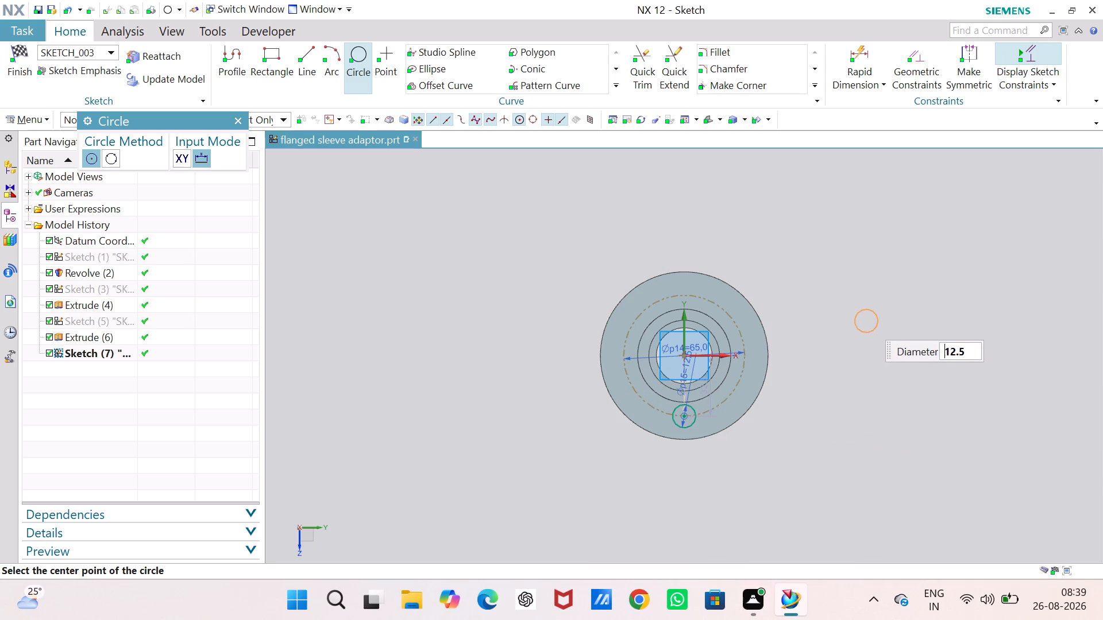
key(Escape)
key(Escape)
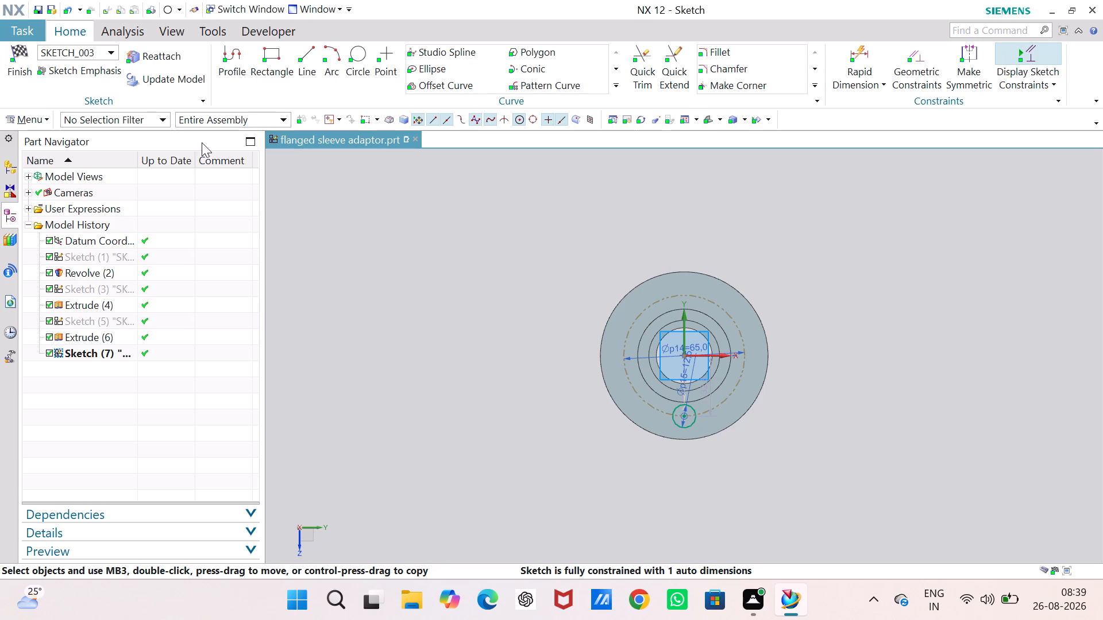
click(25, 56)
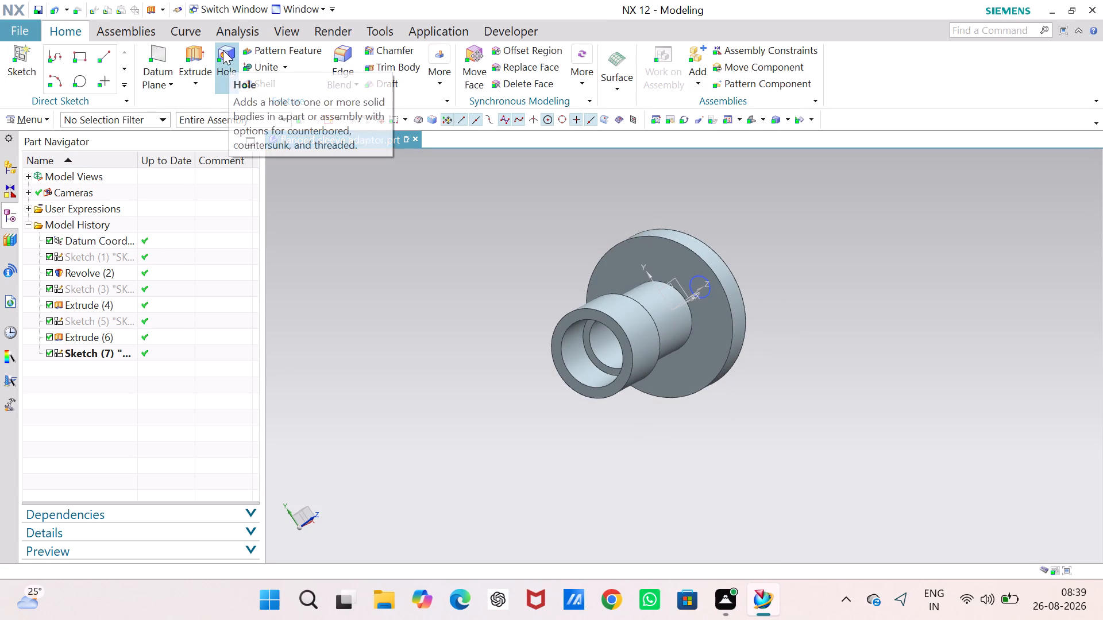
Extrude the 12.5 mm circle as a subtract through the flange, with start limit Until Next and end distance 24 mm.
click(191, 54)
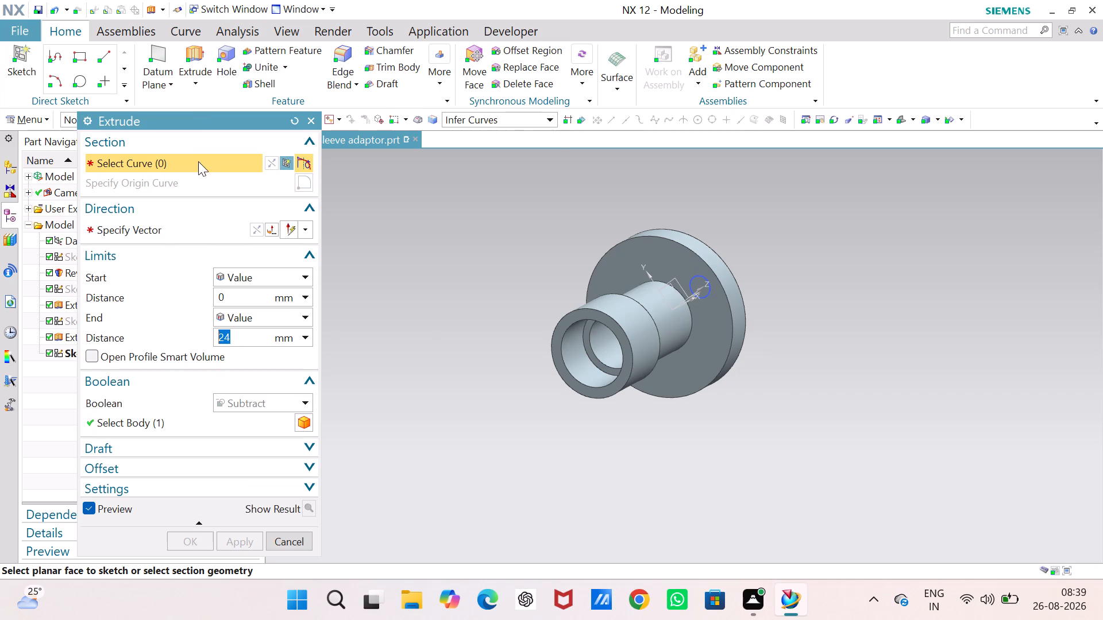
click(56, 352)
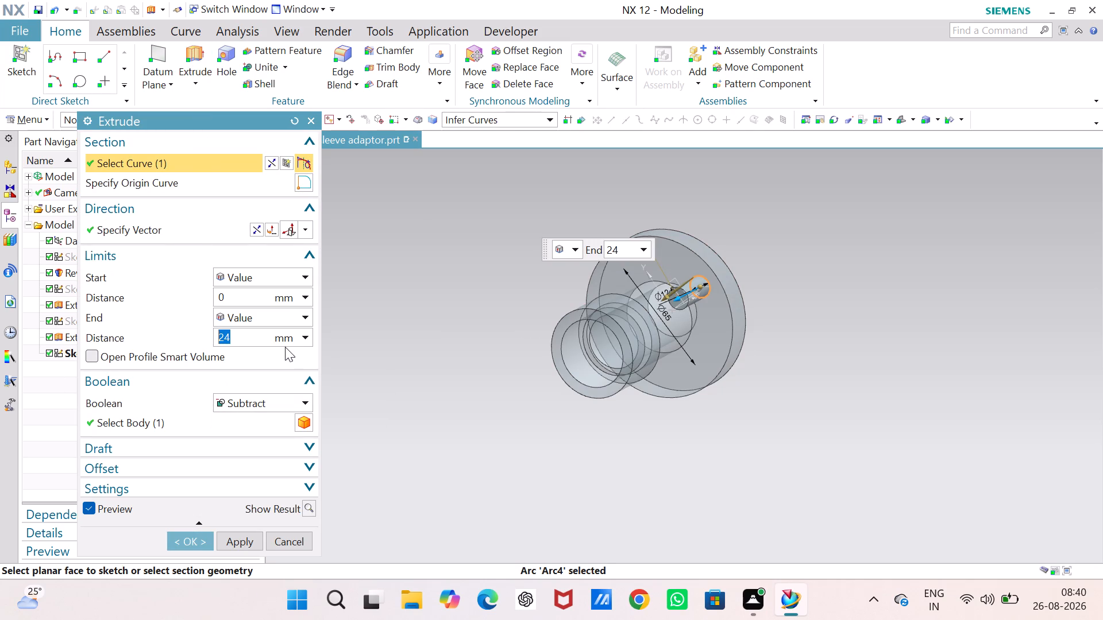
click(295, 277)
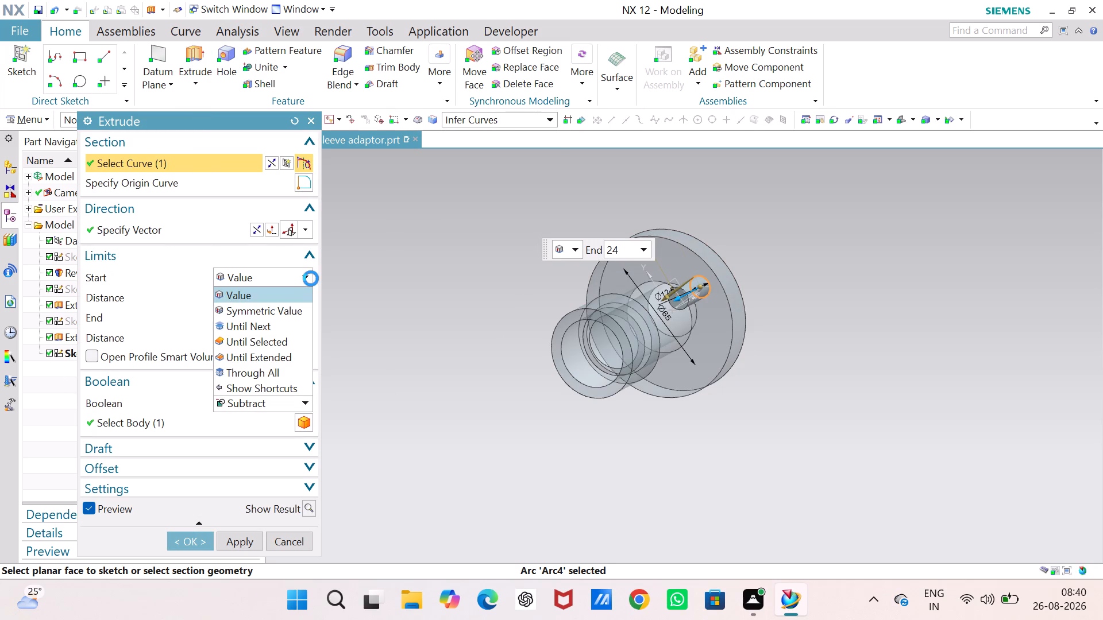
click(275, 328)
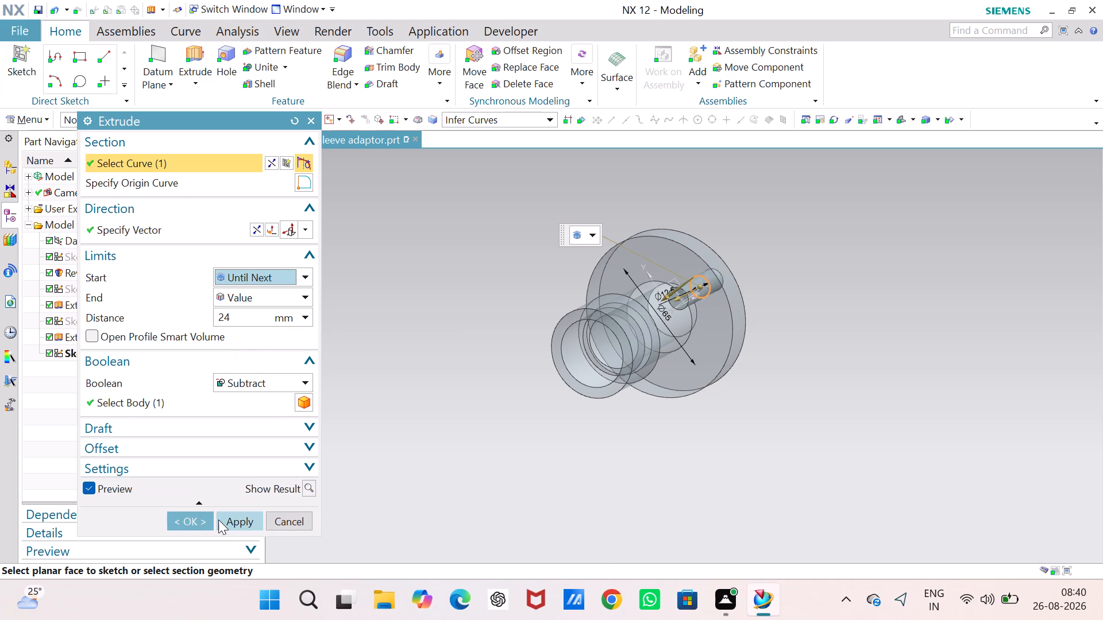
click(206, 518)
click(448, 336)
middle_drag(448, 336, 468, 332)
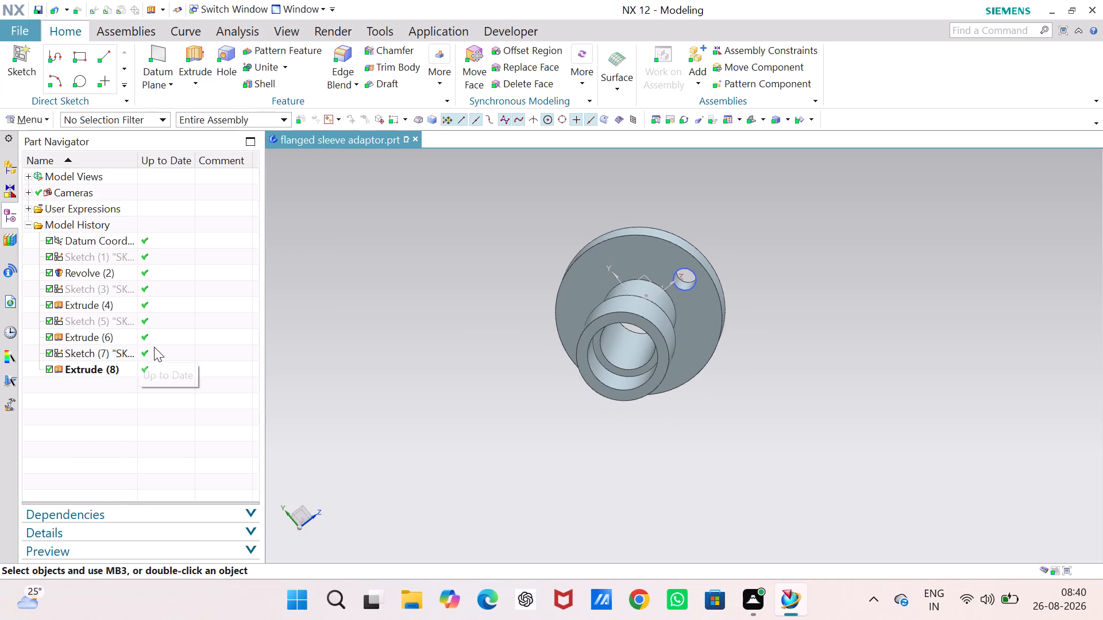
Hide the bolt-hole sketch on the flange's inner face.
right_click(110, 354)
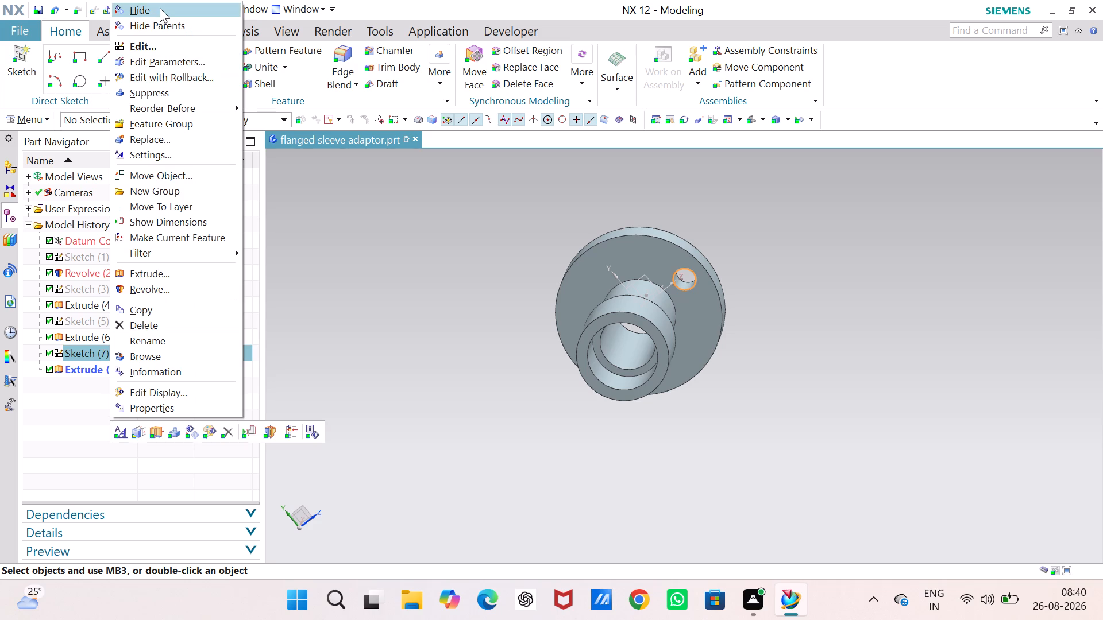
click(160, 8)
click(379, 326)
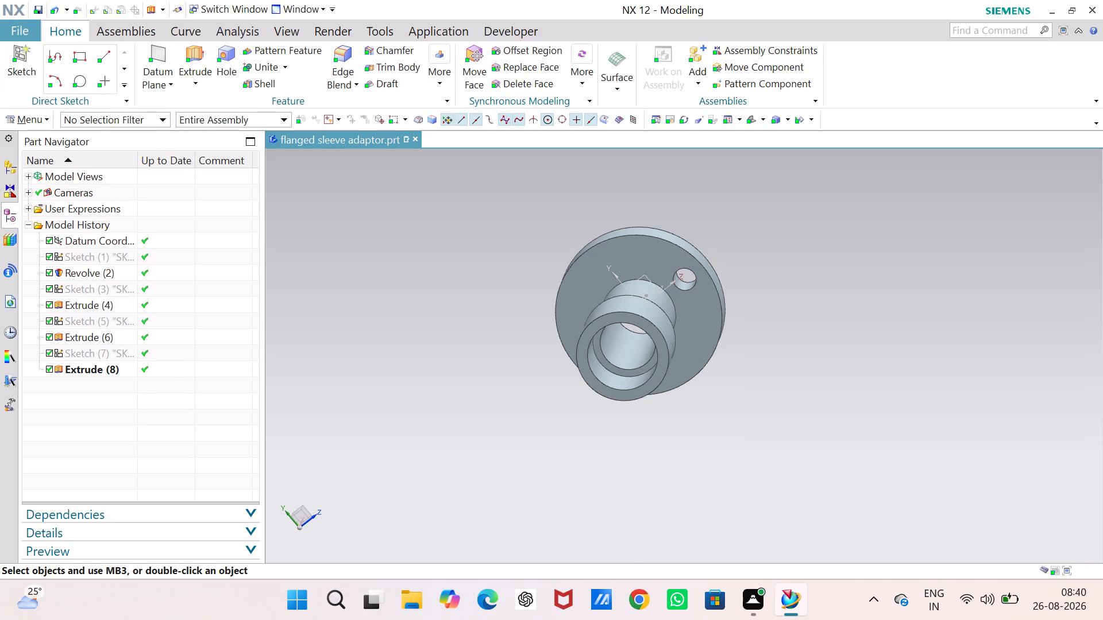
Set up a circular Pattern Feature of the 12.5 mm flange hole using Count and Span spacing.
middle_drag(391, 313, 403, 280)
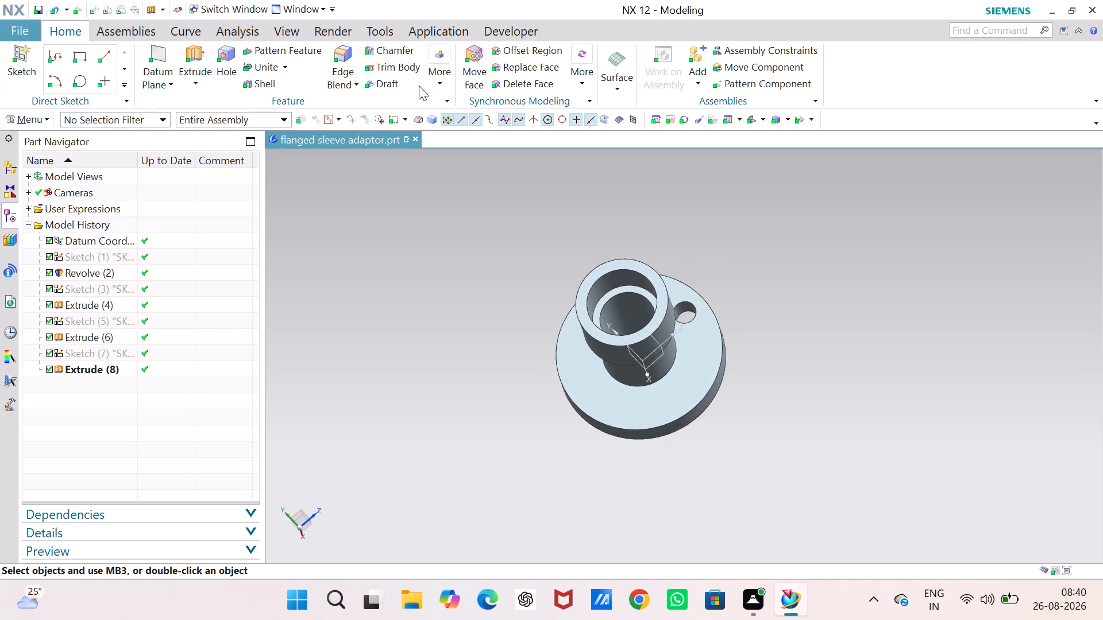
click(309, 49)
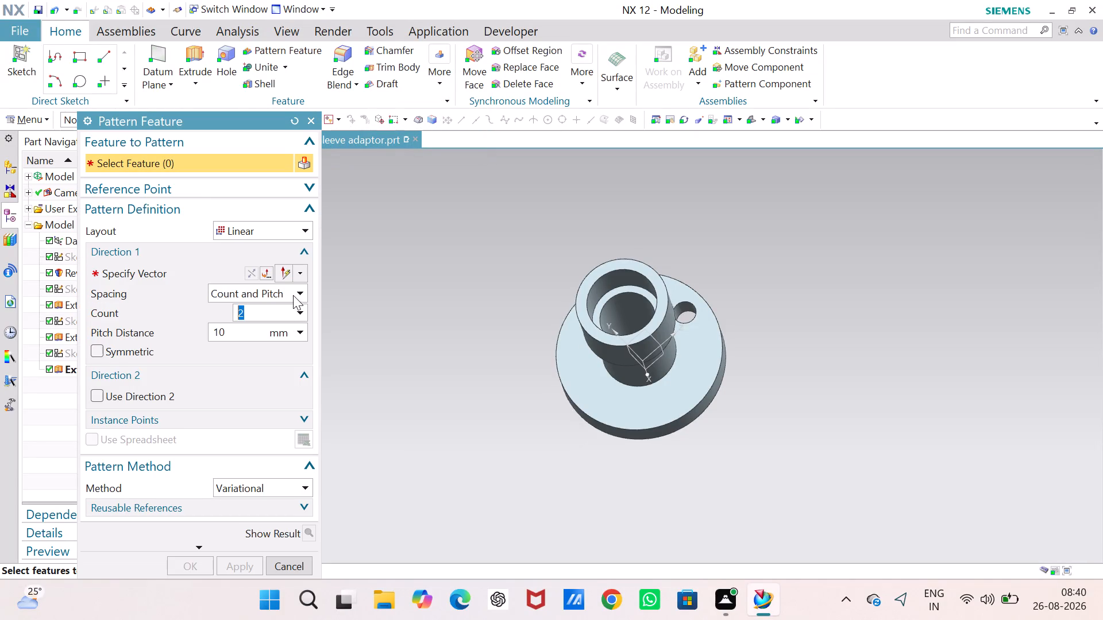
click(299, 234)
click(272, 261)
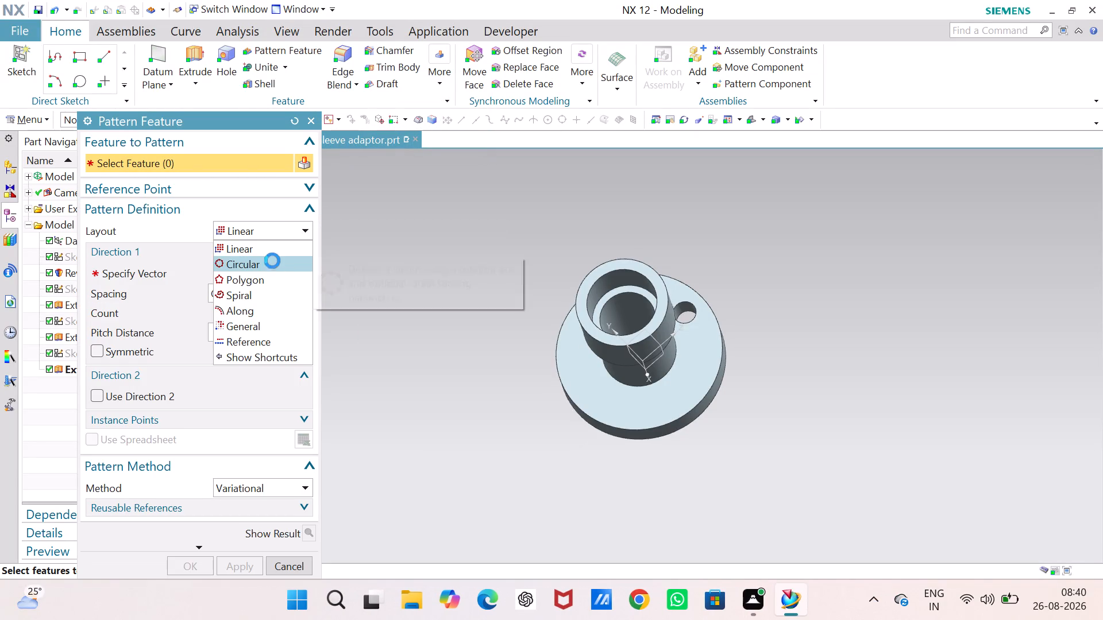
click(61, 369)
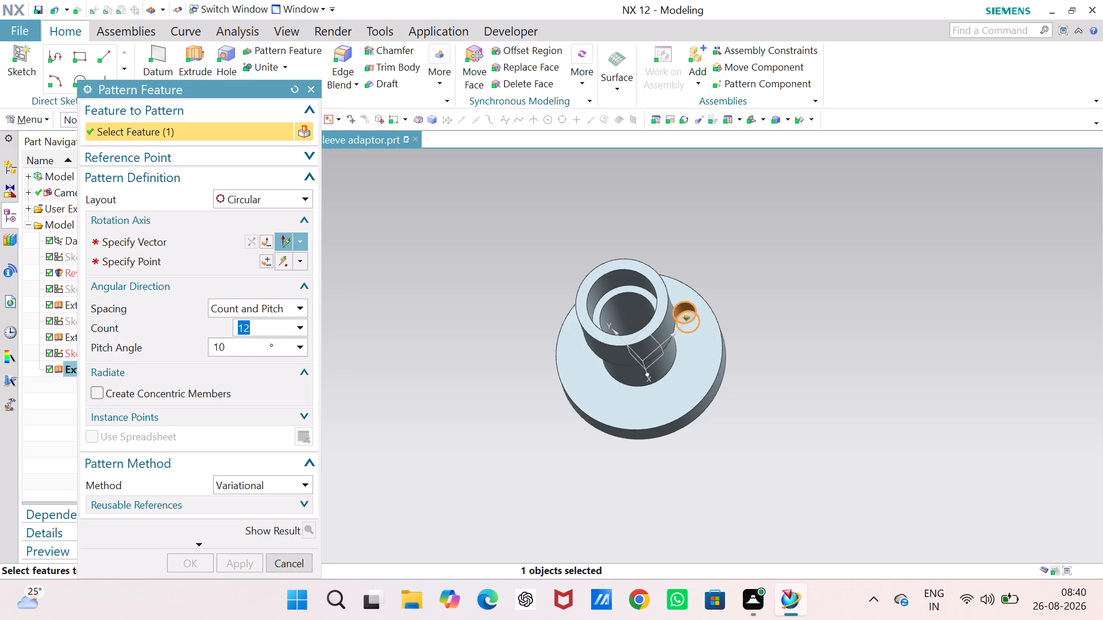
click(300, 308)
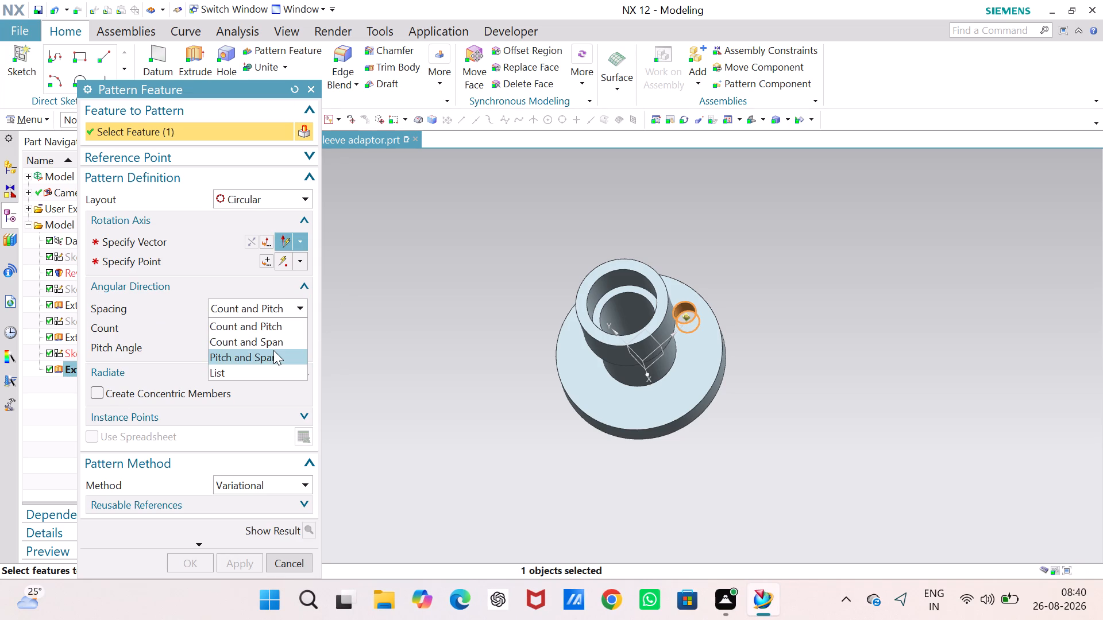
click(273, 341)
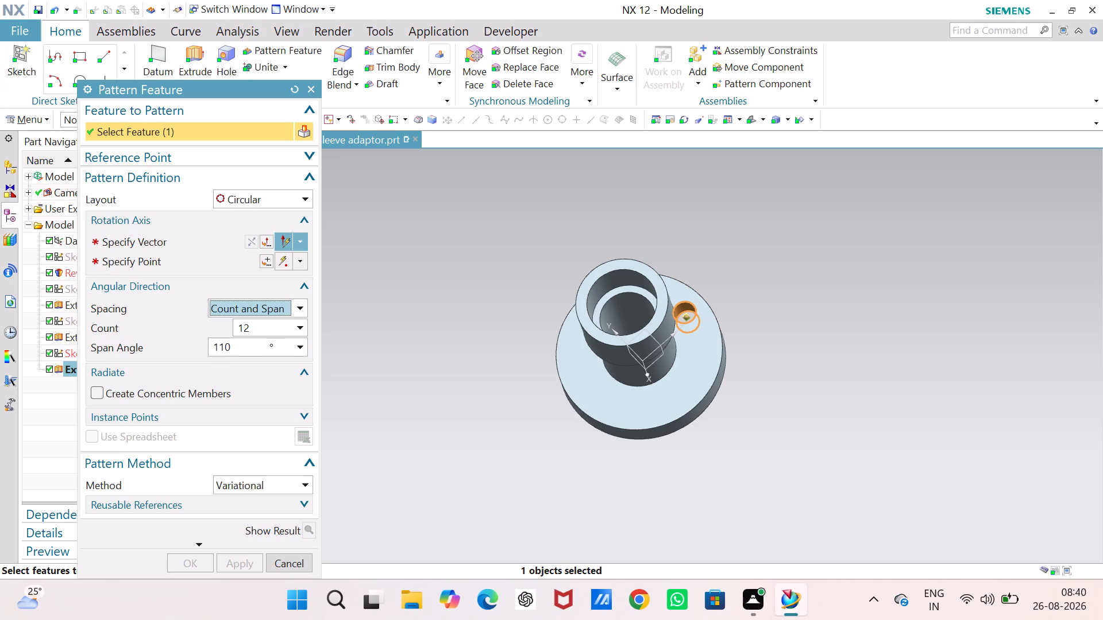
click(262, 325)
click(262, 325)
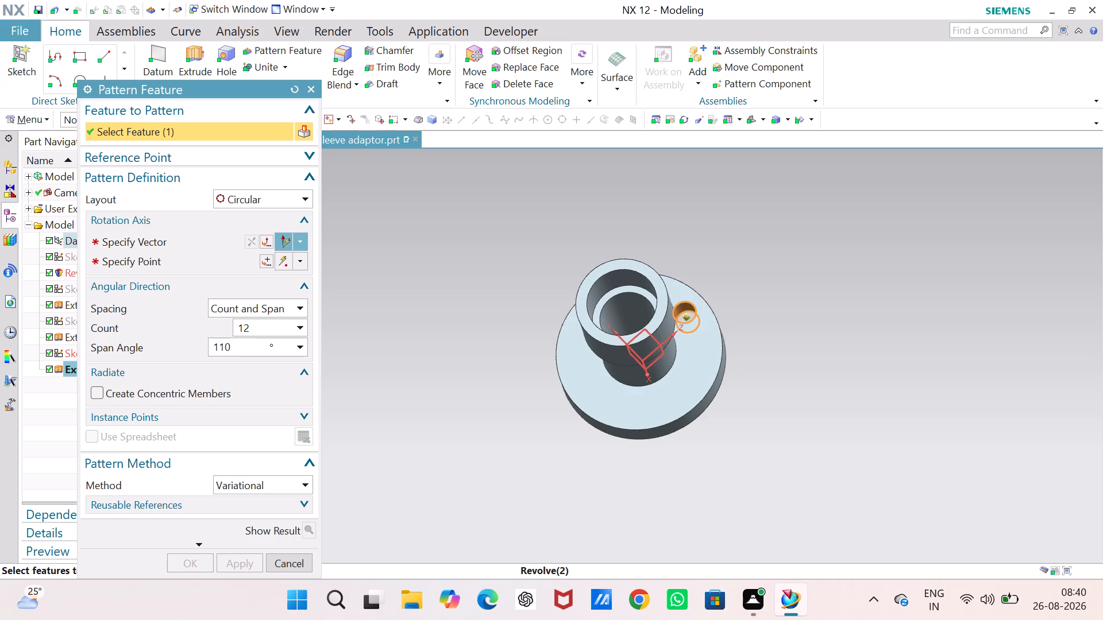
Define the pattern's rotation axis along the Z direction through the arc centre of the sleeve's circular edge.
click(213, 235)
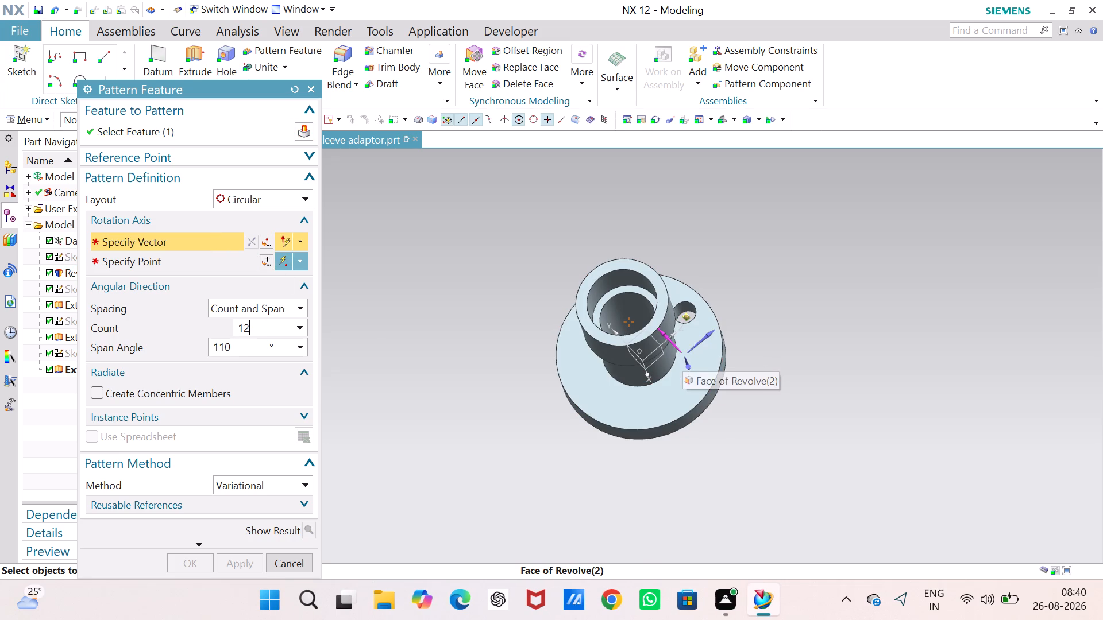
click(701, 338)
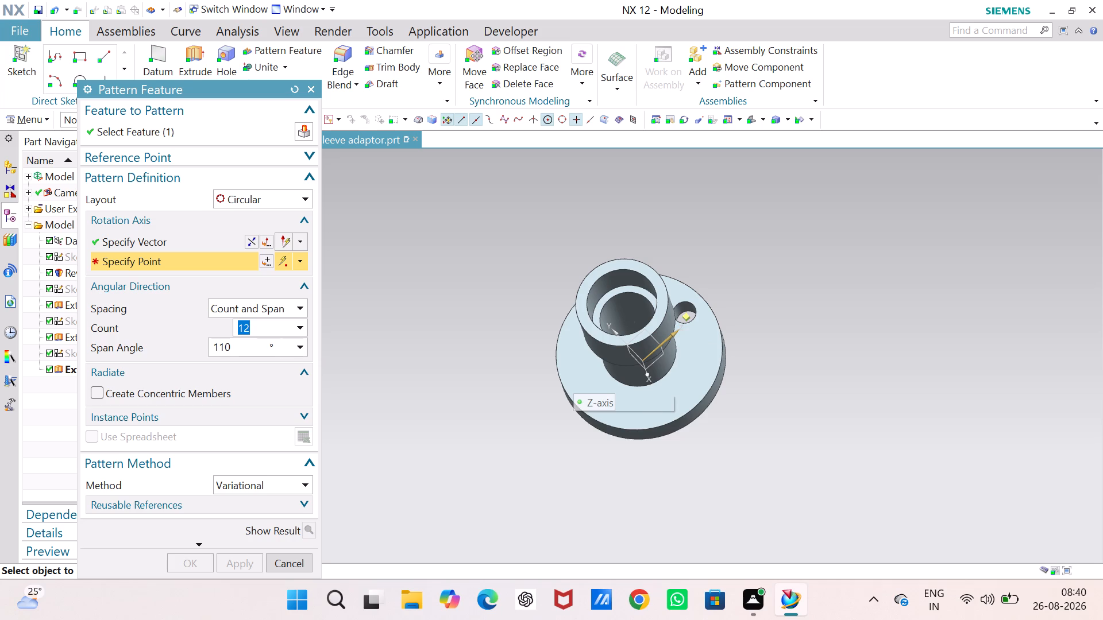
scroll(508, 378, down, 2)
scroll(508, 378, up, 3)
scroll(576, 382, up, 1)
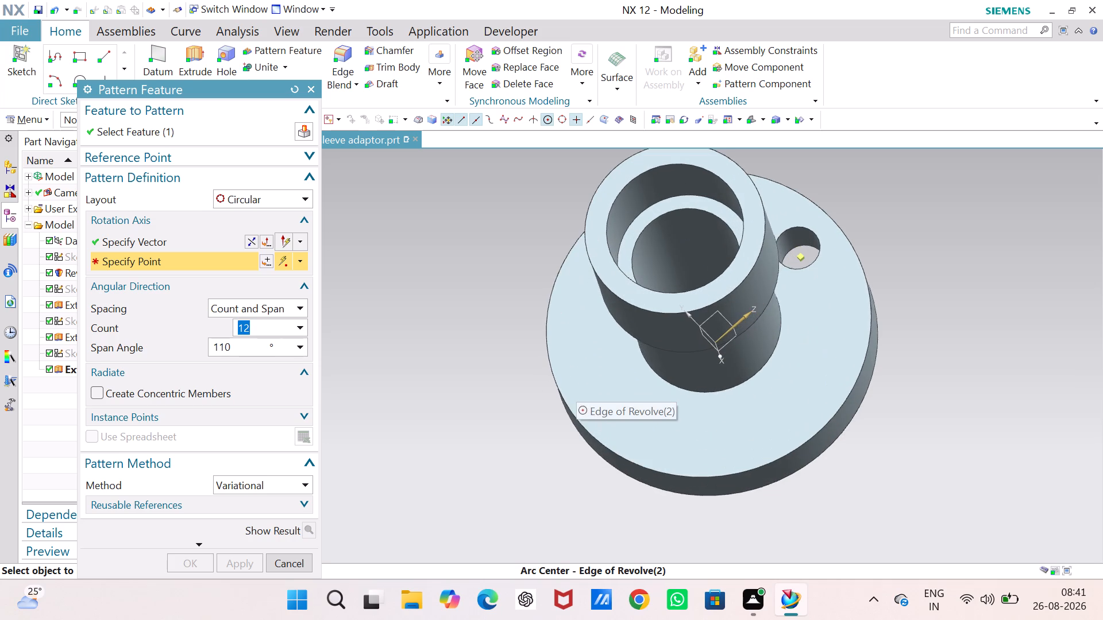
scroll(673, 378, up, 1)
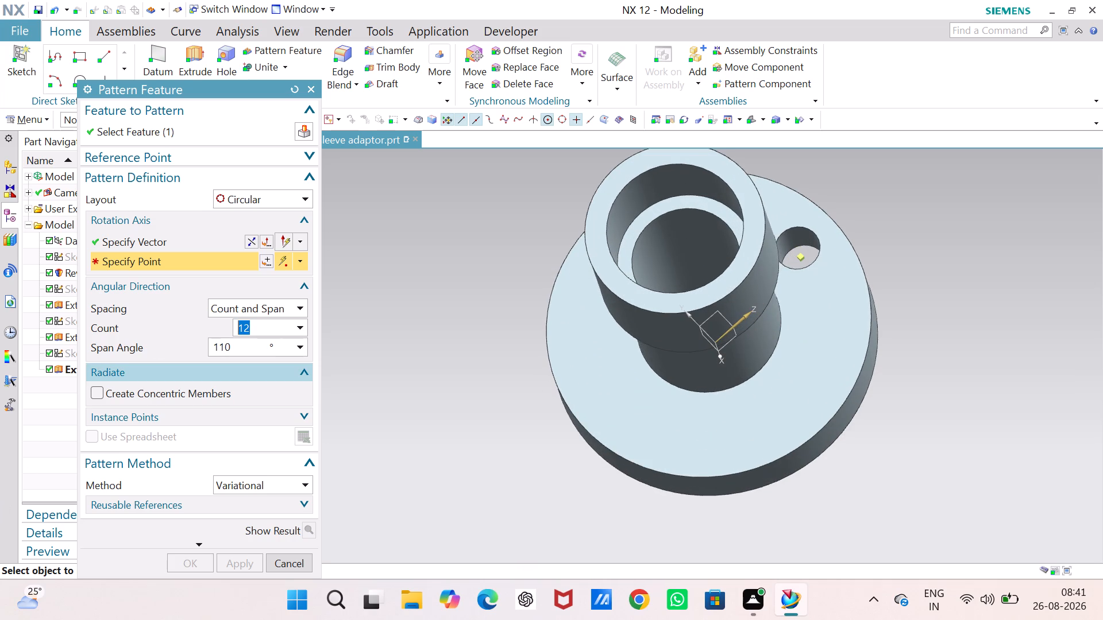
scroll(715, 343, up, 1)
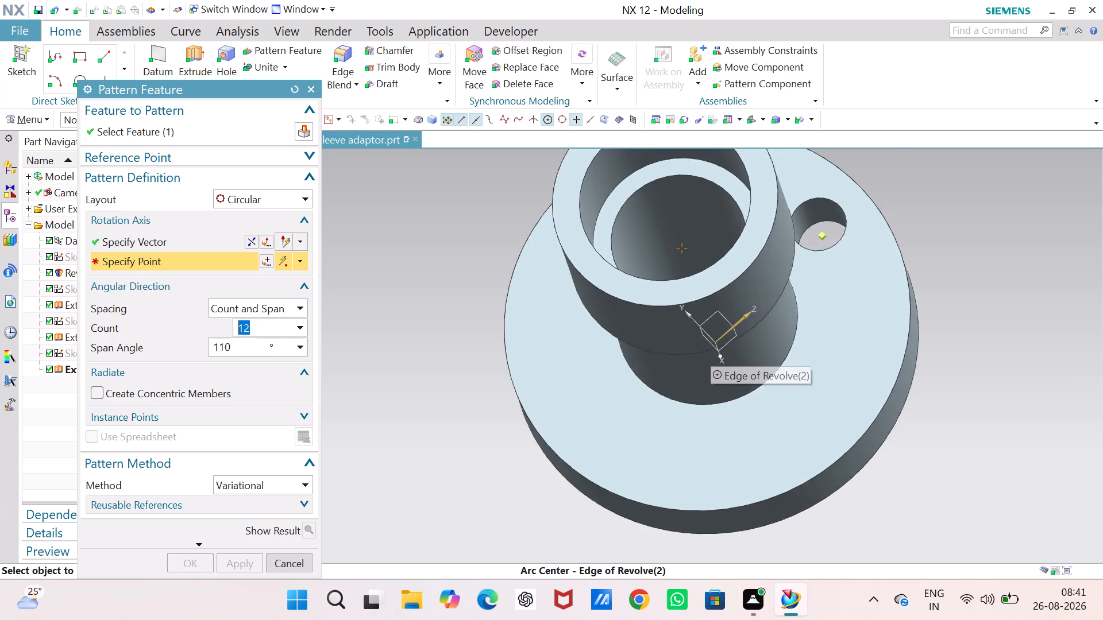
scroll(715, 343, up, 5)
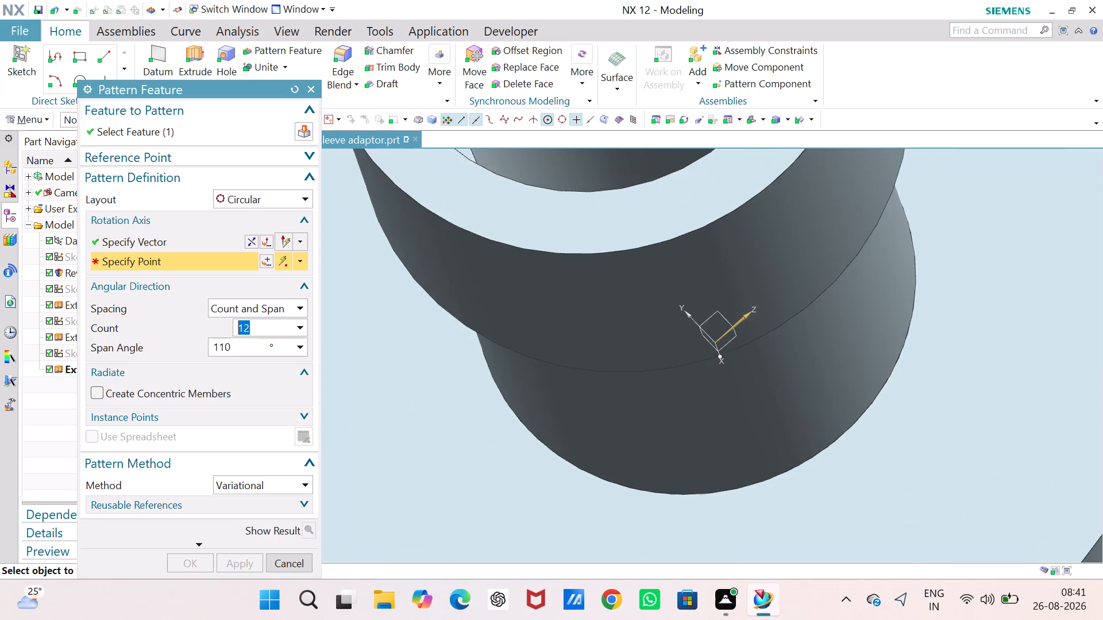
scroll(717, 338, up, 4)
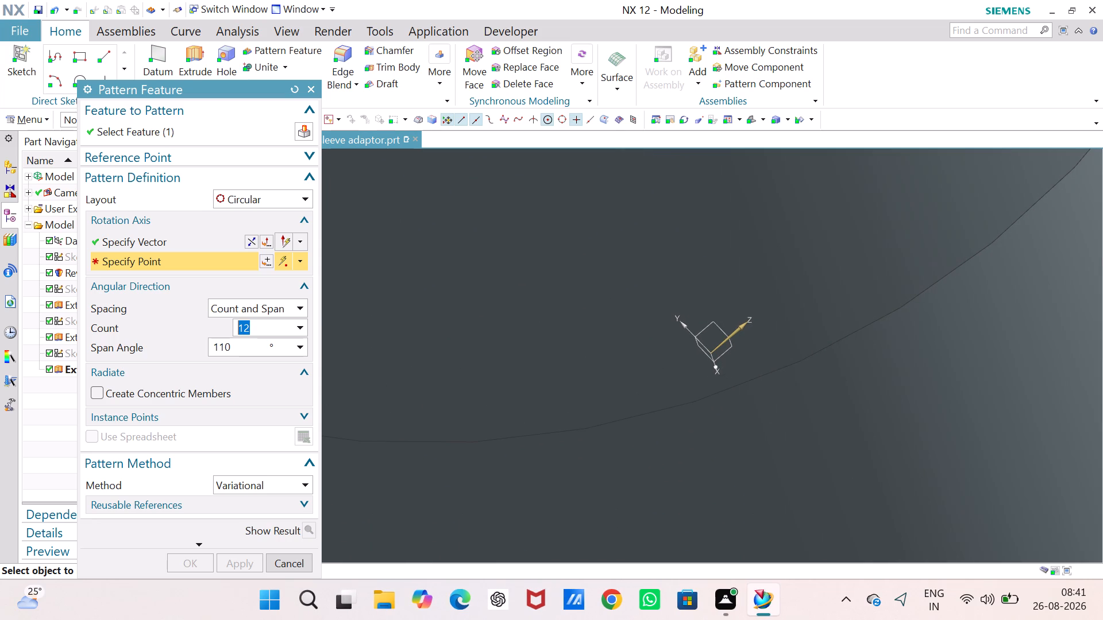
scroll(712, 351, down, 6)
scroll(867, 218, down, 3)
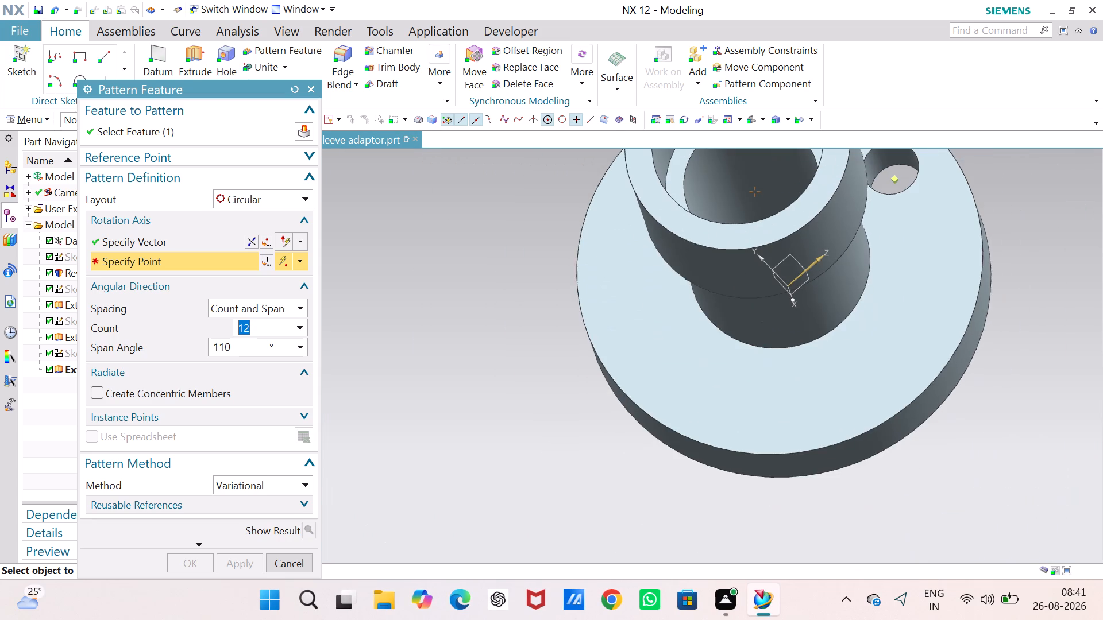
click(755, 189)
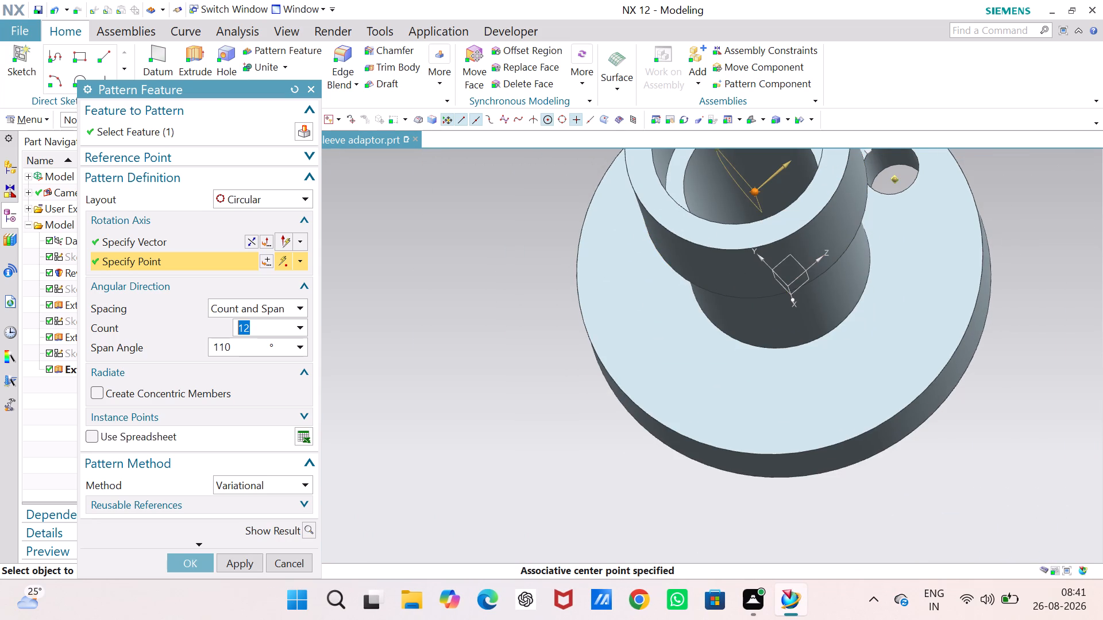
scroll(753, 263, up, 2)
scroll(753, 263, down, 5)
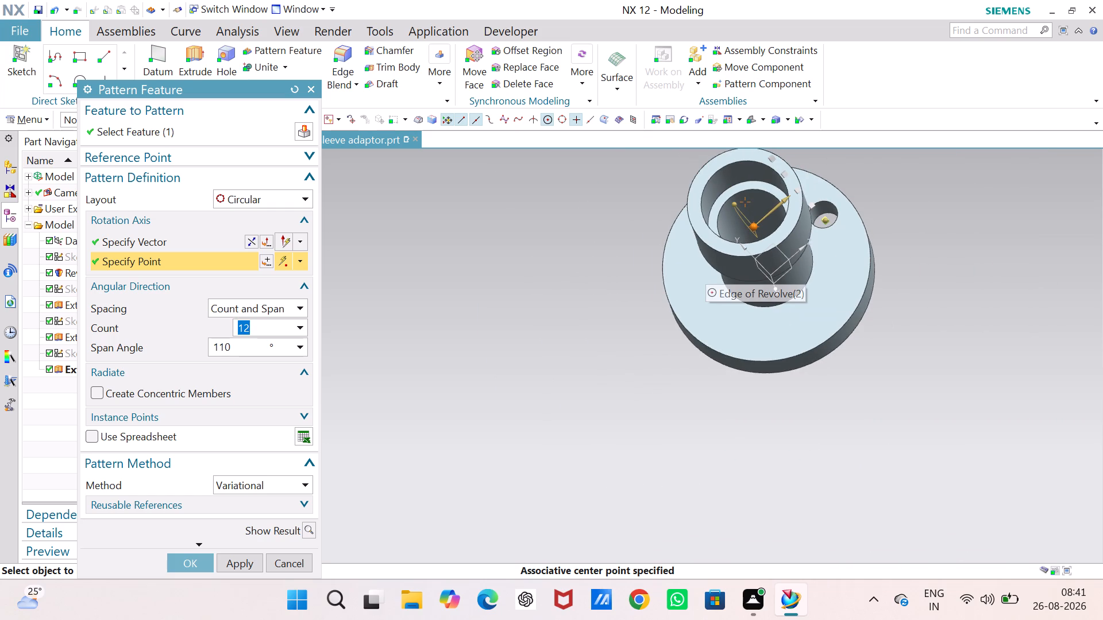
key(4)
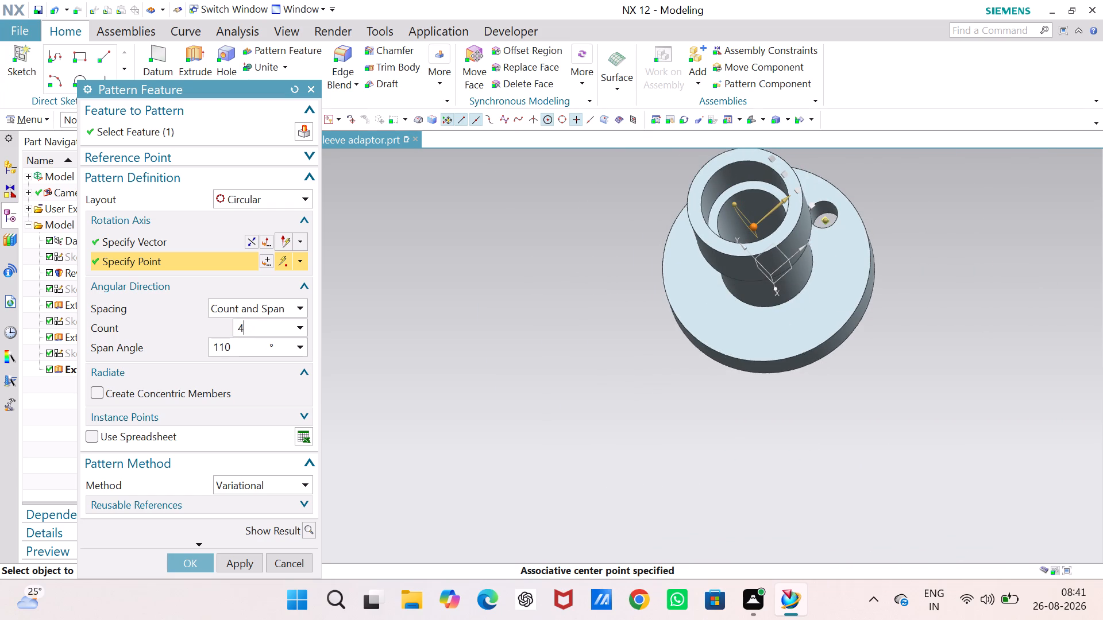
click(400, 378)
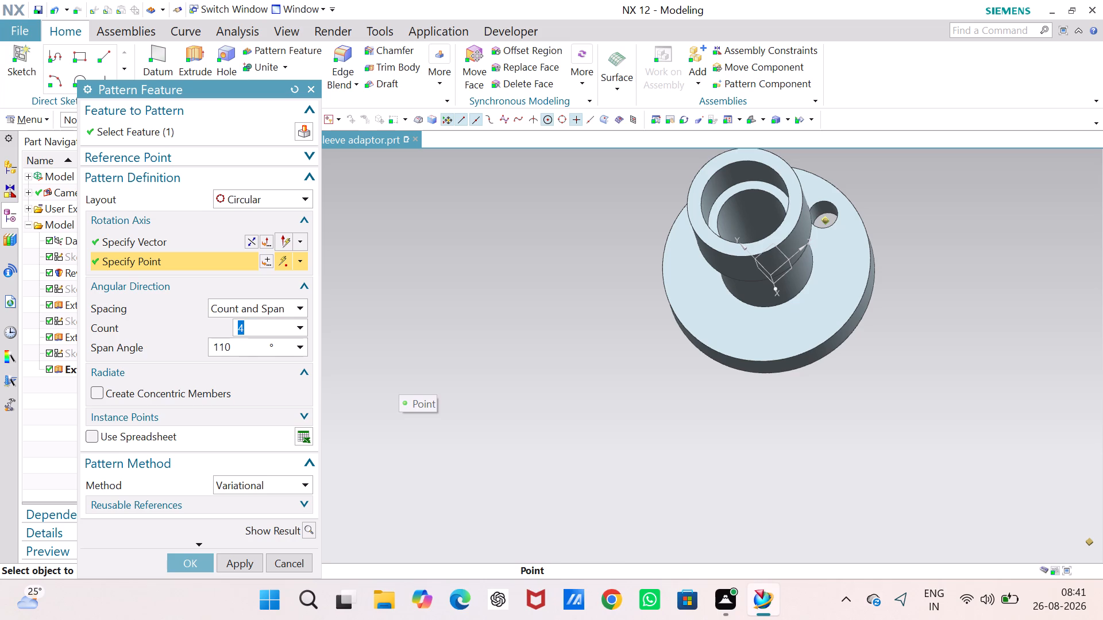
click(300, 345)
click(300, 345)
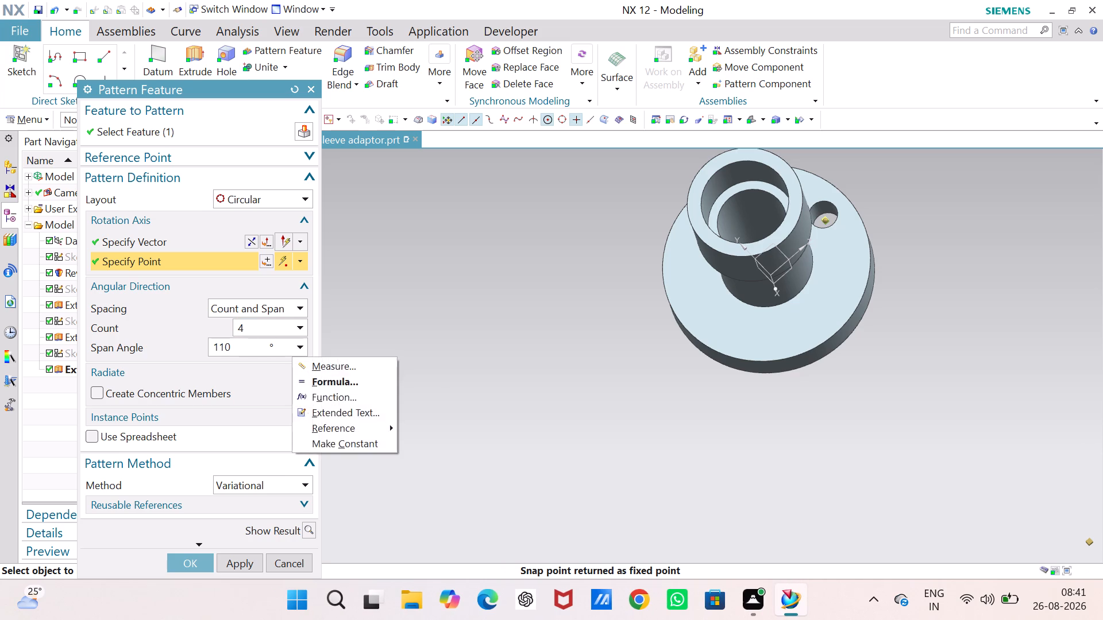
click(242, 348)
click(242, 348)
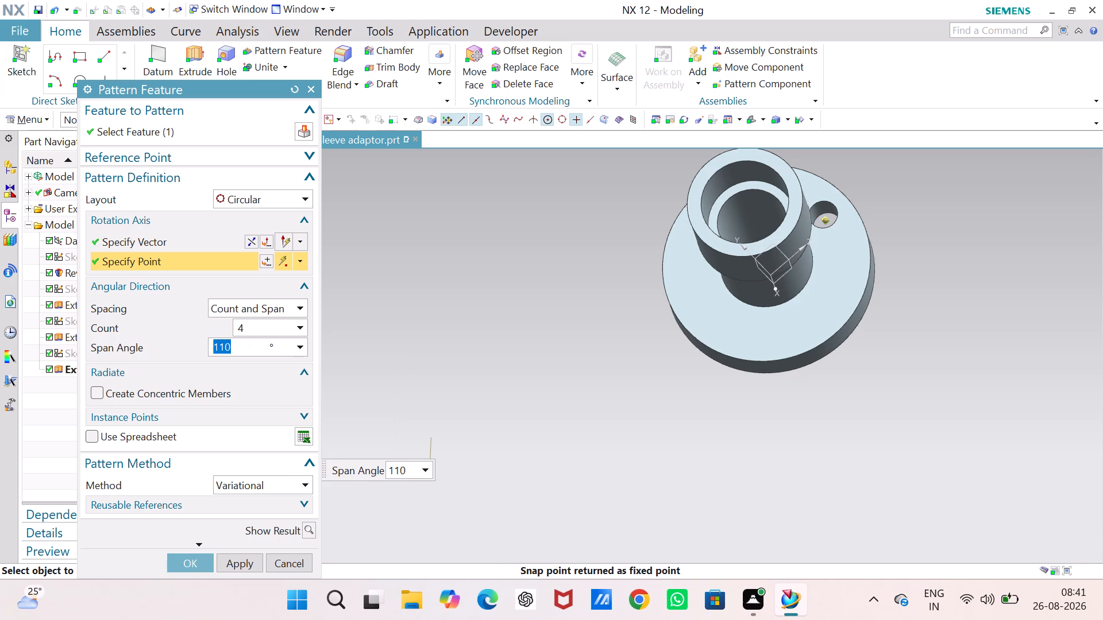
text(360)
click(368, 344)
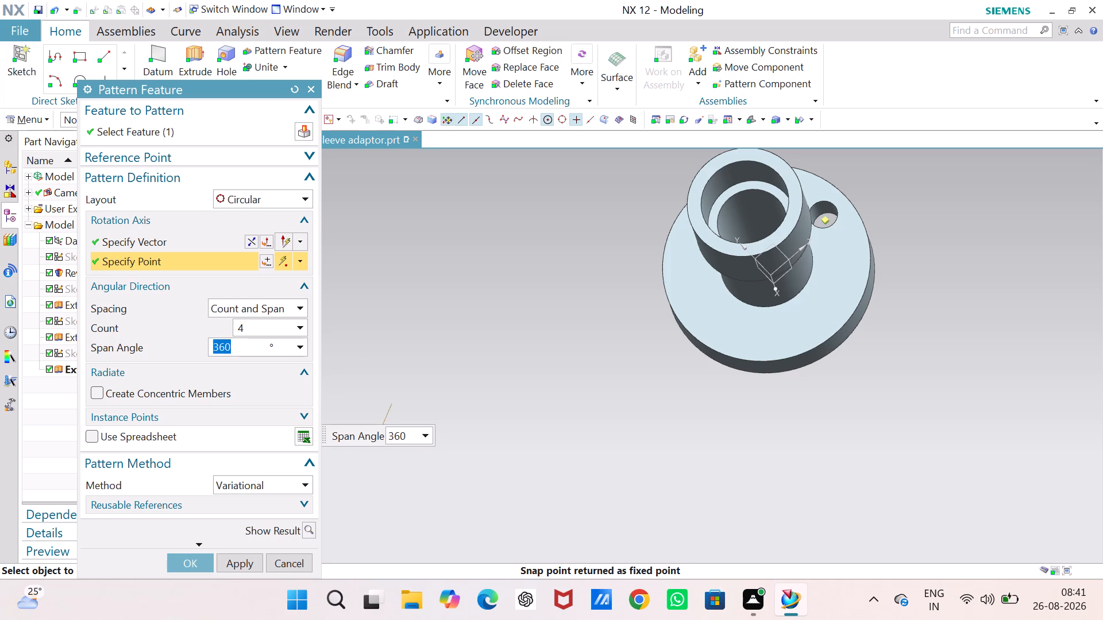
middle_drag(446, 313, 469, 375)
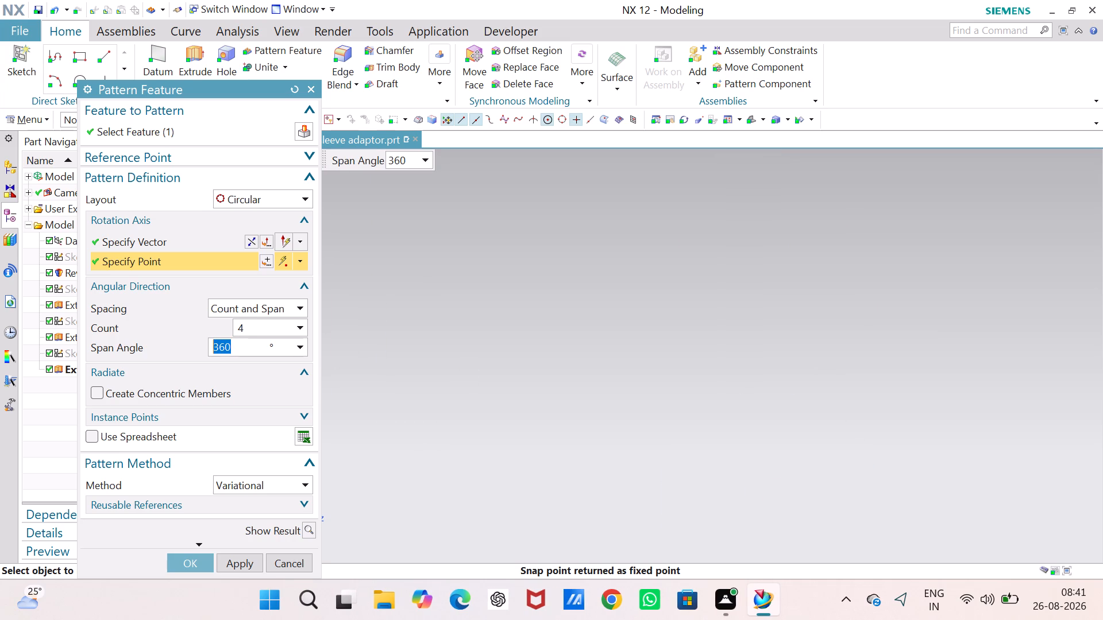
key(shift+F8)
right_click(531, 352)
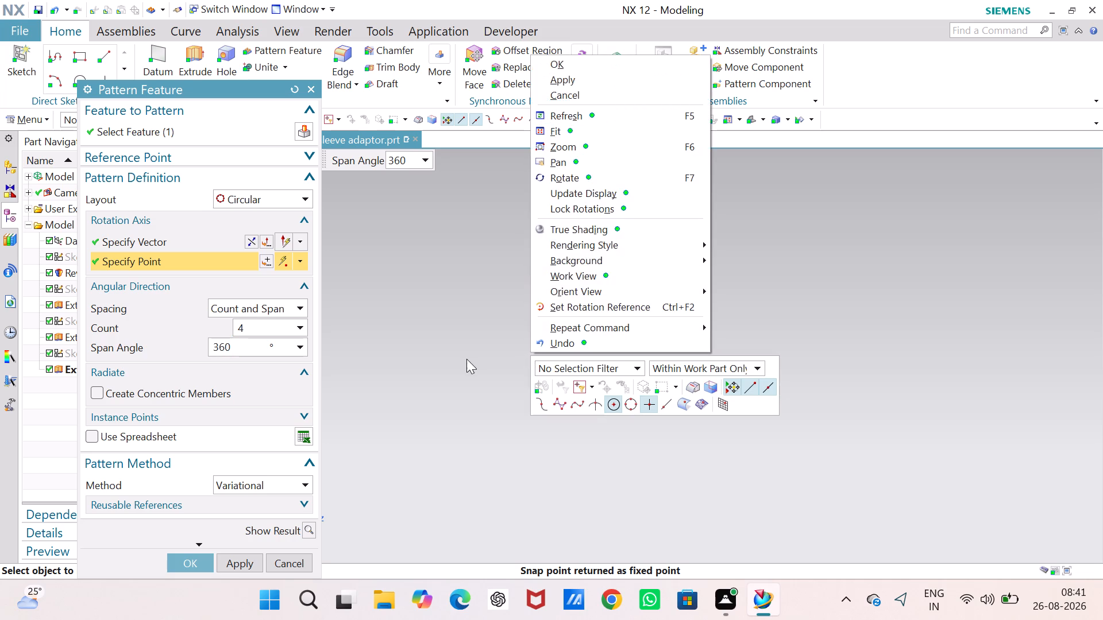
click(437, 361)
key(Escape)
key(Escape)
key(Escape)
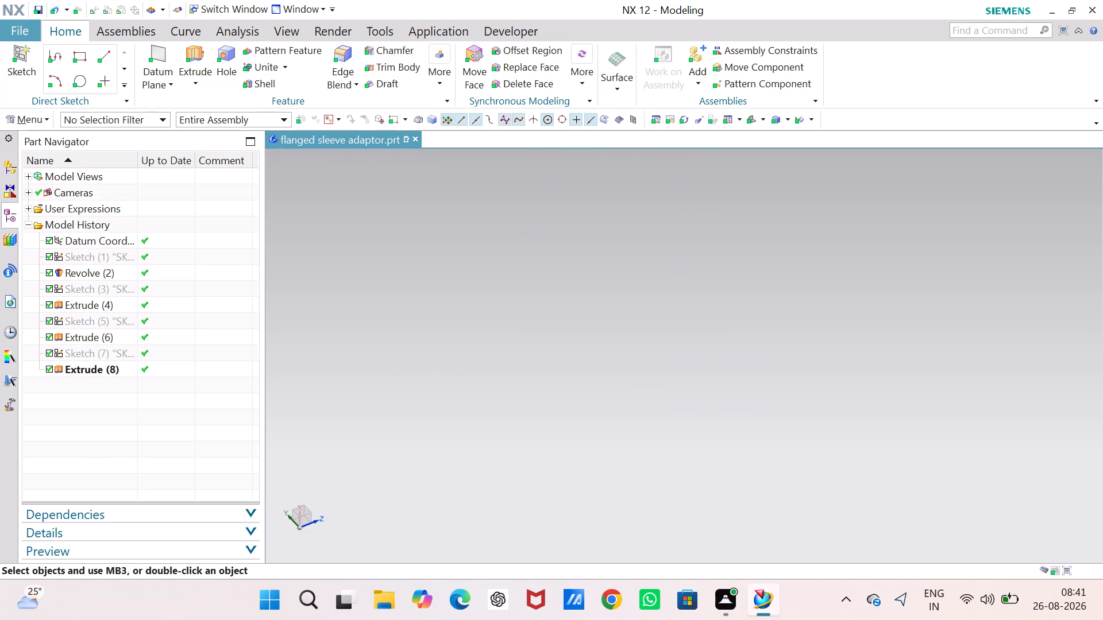
Bring the adaptor back into view and orient it at an angle showing the flange's outer face and bolt hole.
right_click(428, 355)
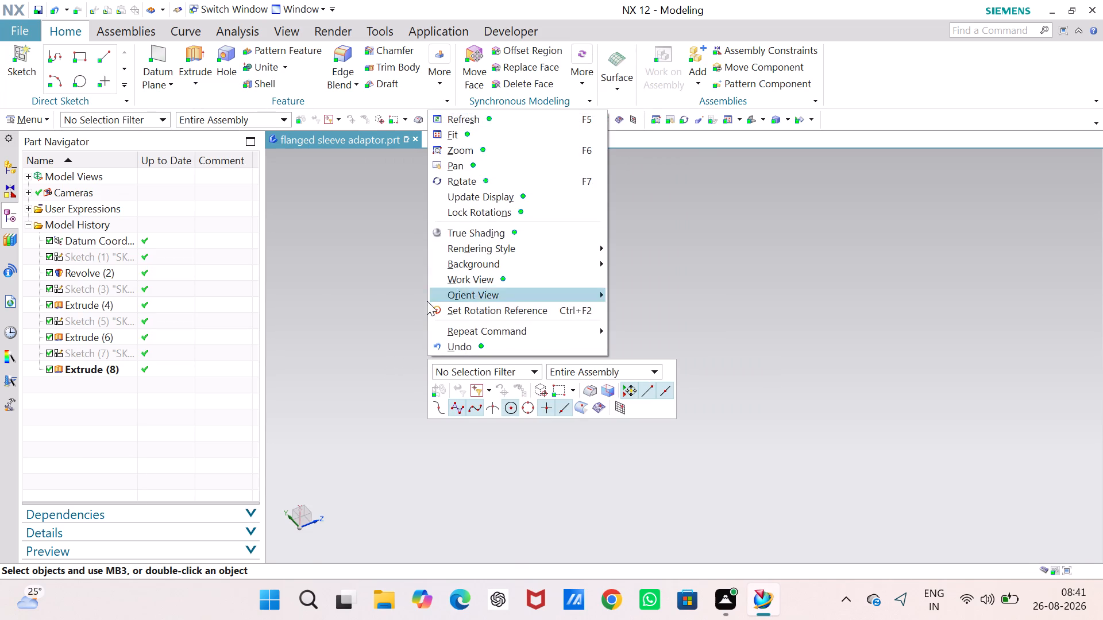
click(374, 302)
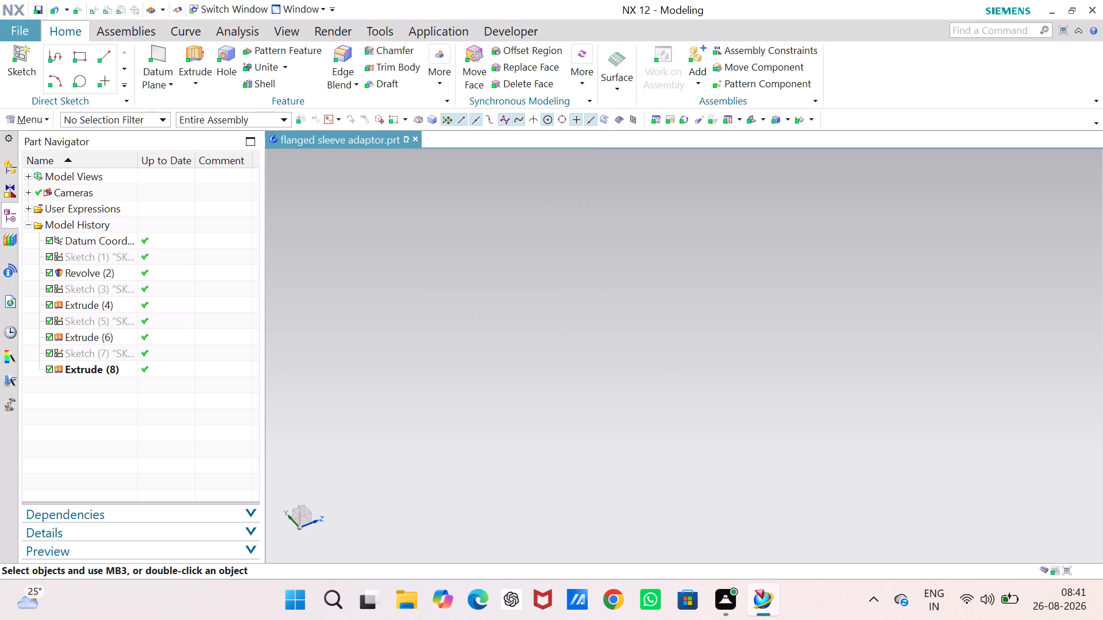
scroll(371, 293, down, 3)
scroll(371, 293, up, 5)
scroll(370, 293, down, 3)
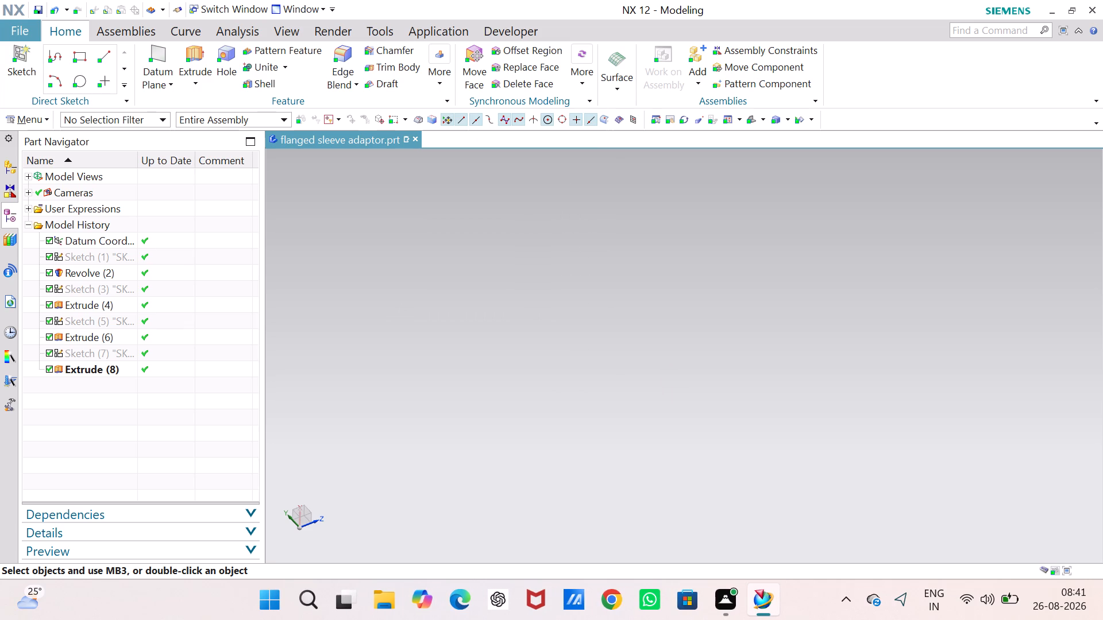
scroll(370, 291, down, 3)
key(ctrl+alt+t)
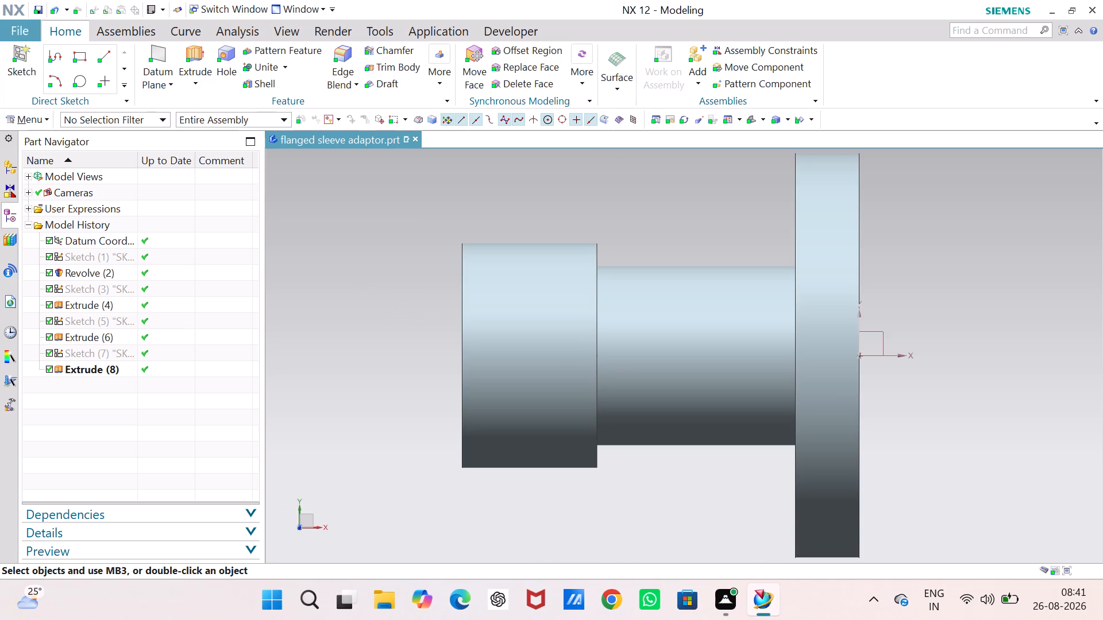
right_click(334, 291)
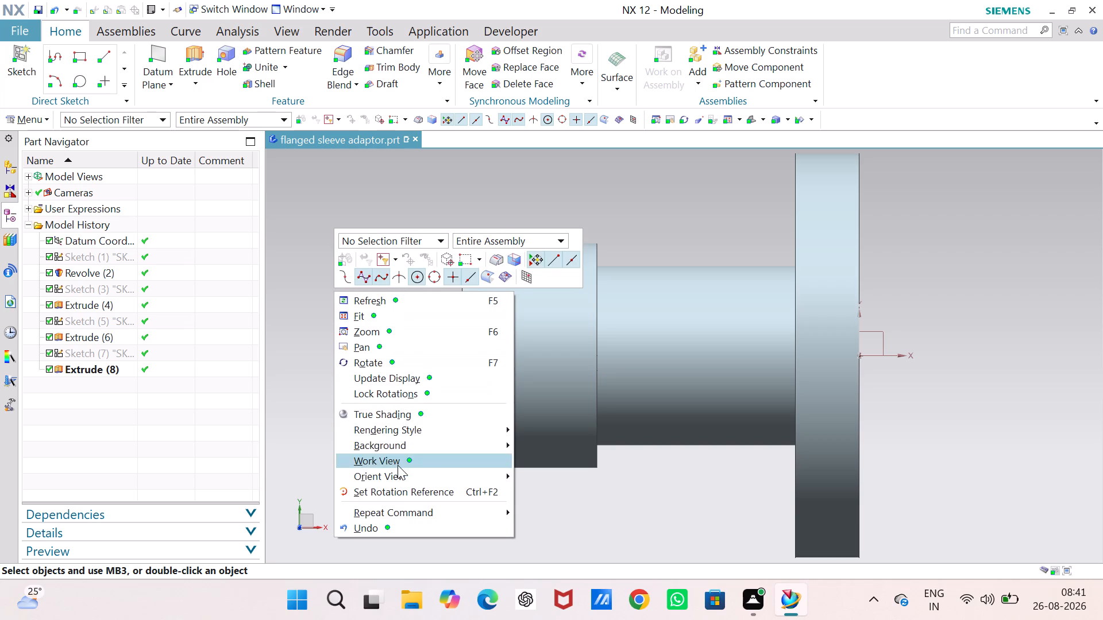
click(579, 456)
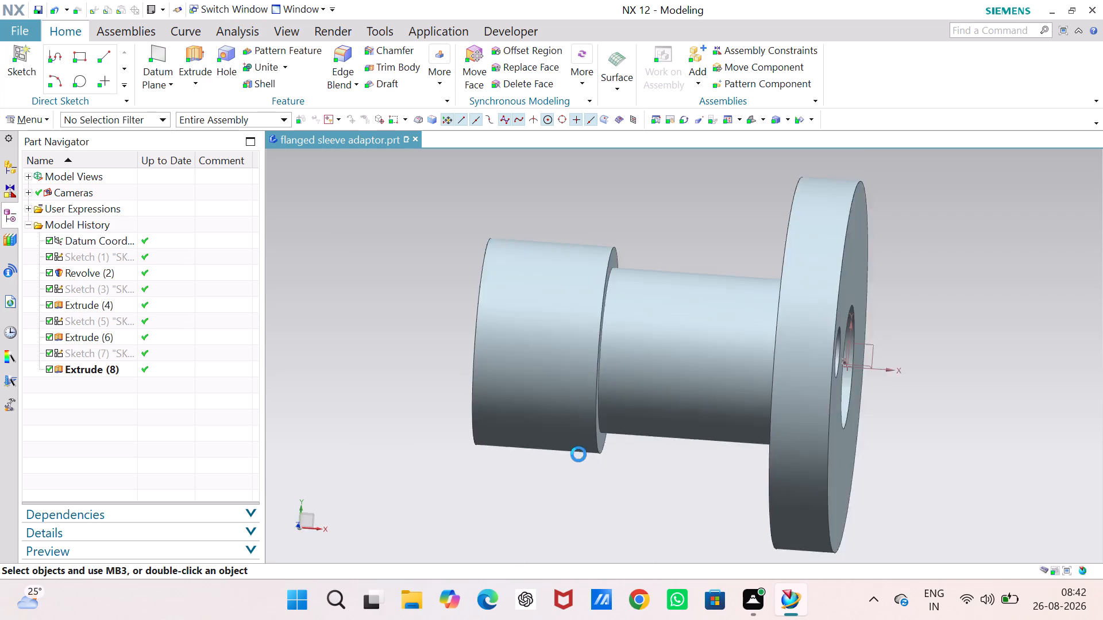
click(425, 373)
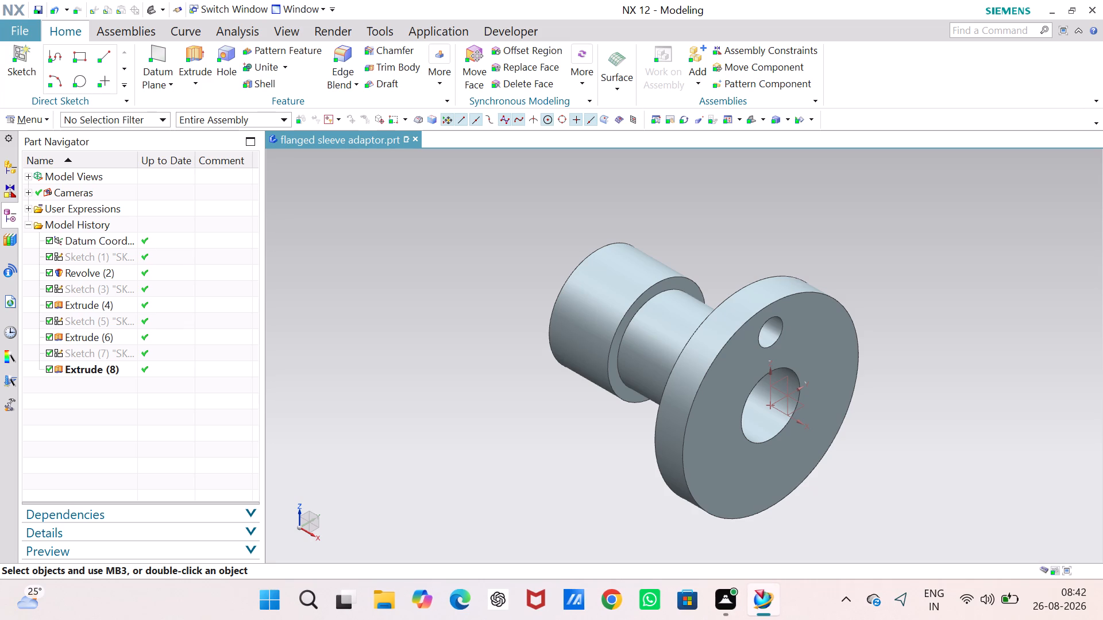
Start a new circular Pattern Feature of the 12.5 mm flange hole cut, using Count and Span spacing.
click(295, 50)
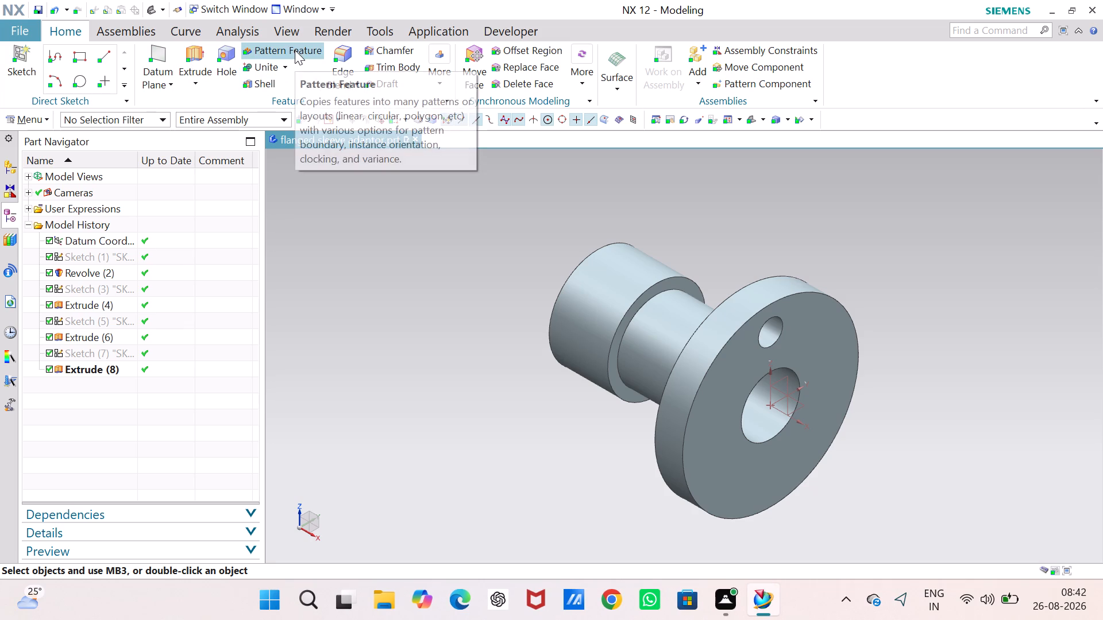
click(55, 364)
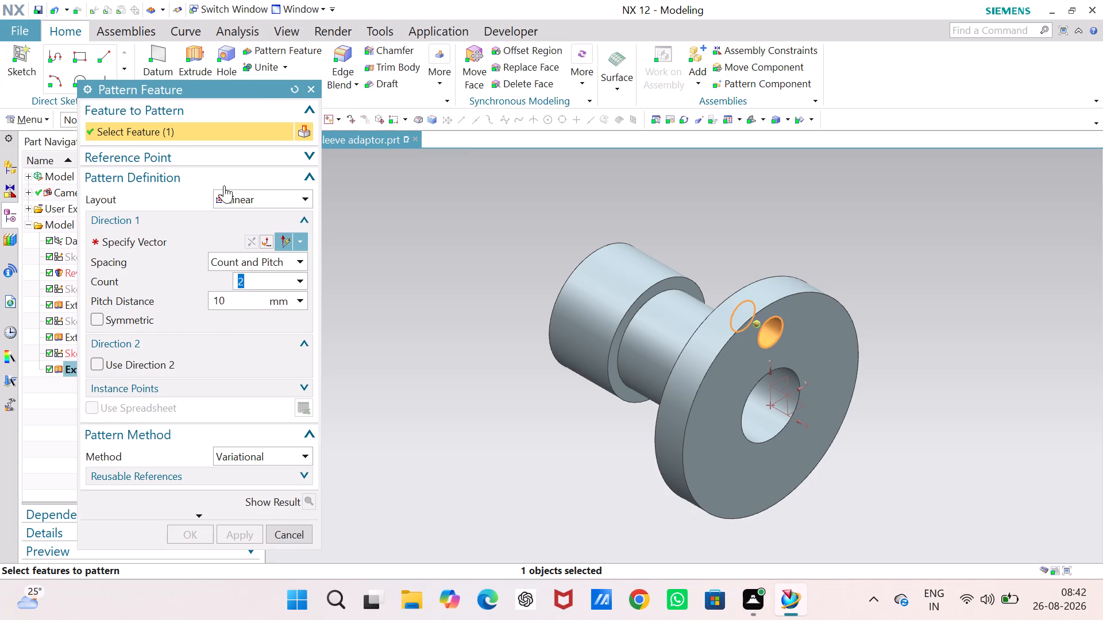
click(275, 196)
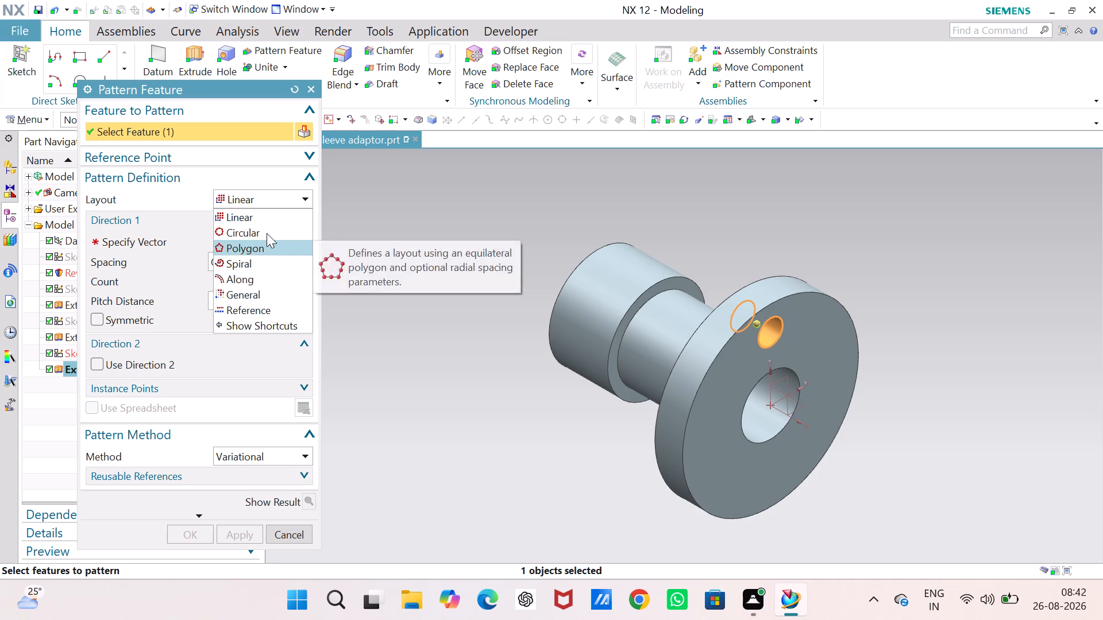
click(267, 228)
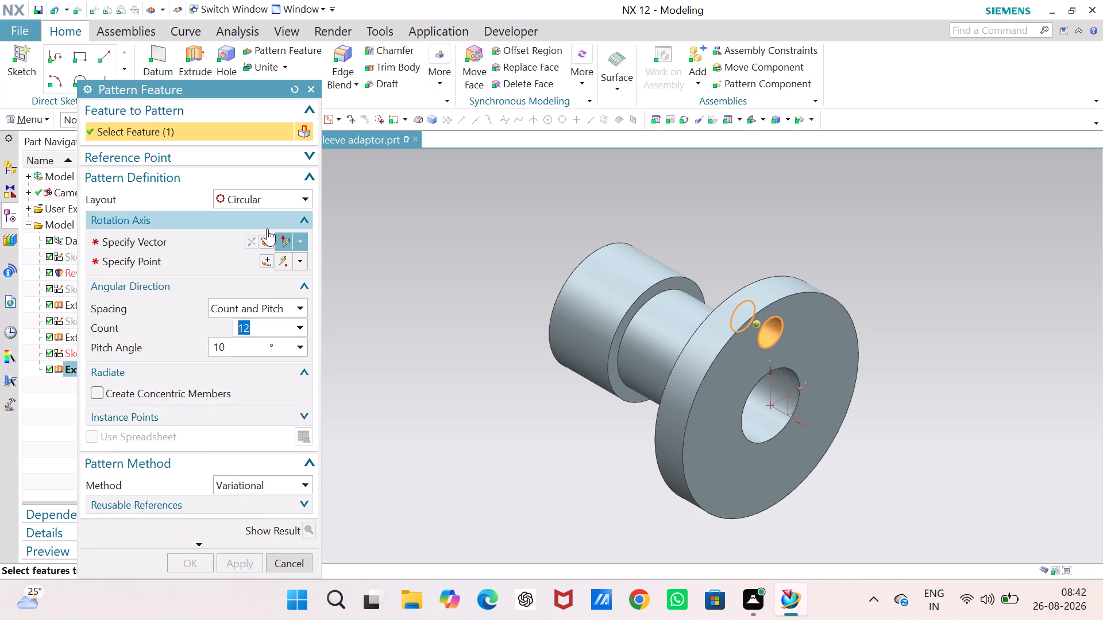
click(301, 305)
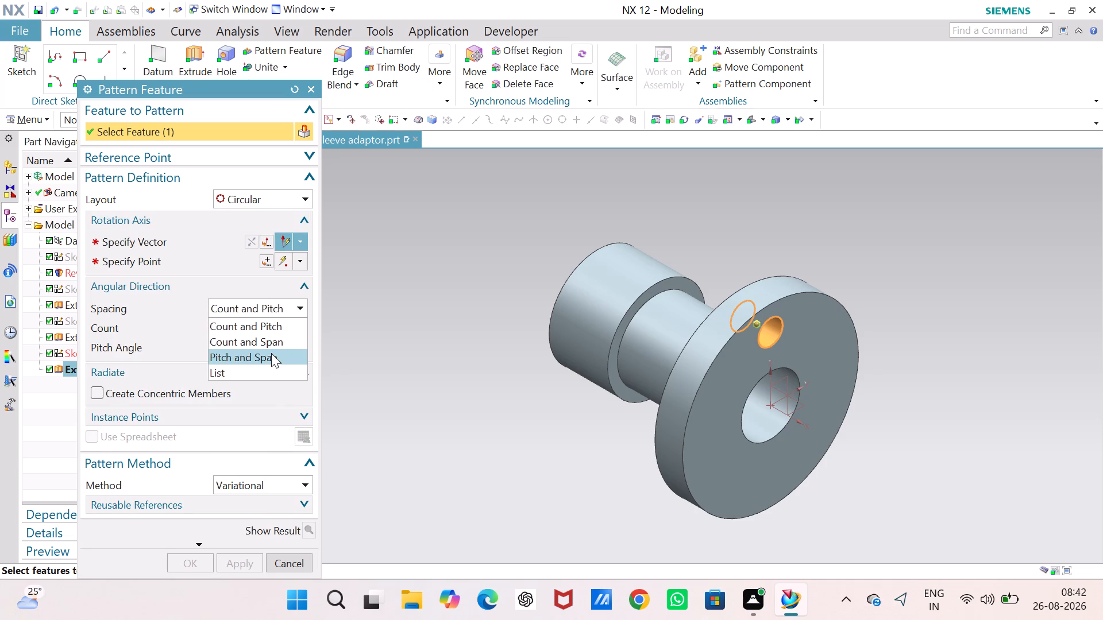
click(271, 353)
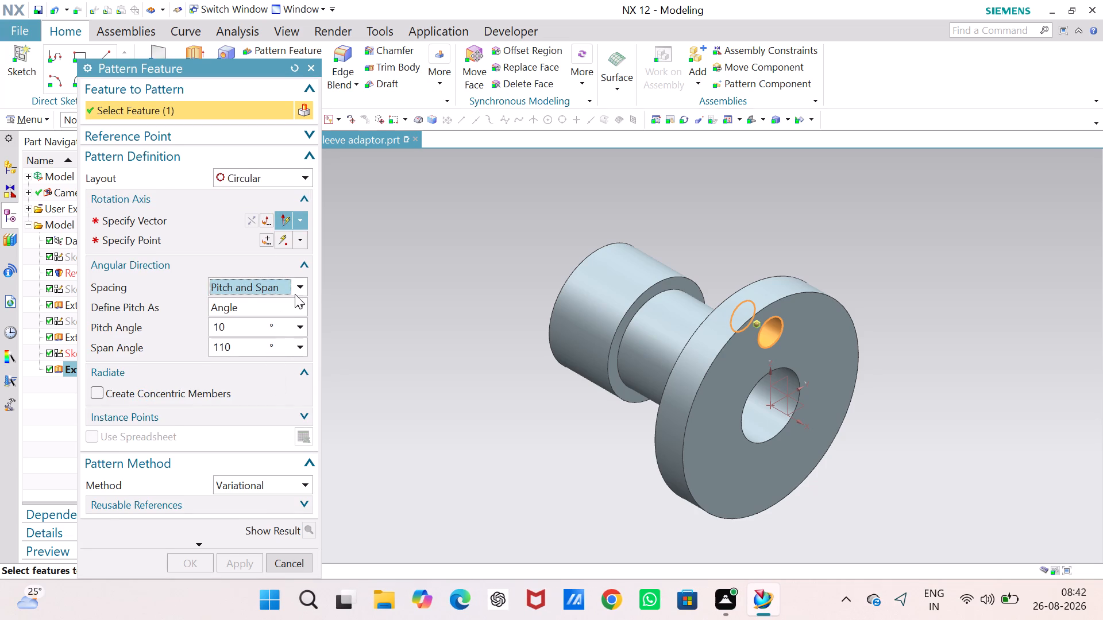
click(294, 284)
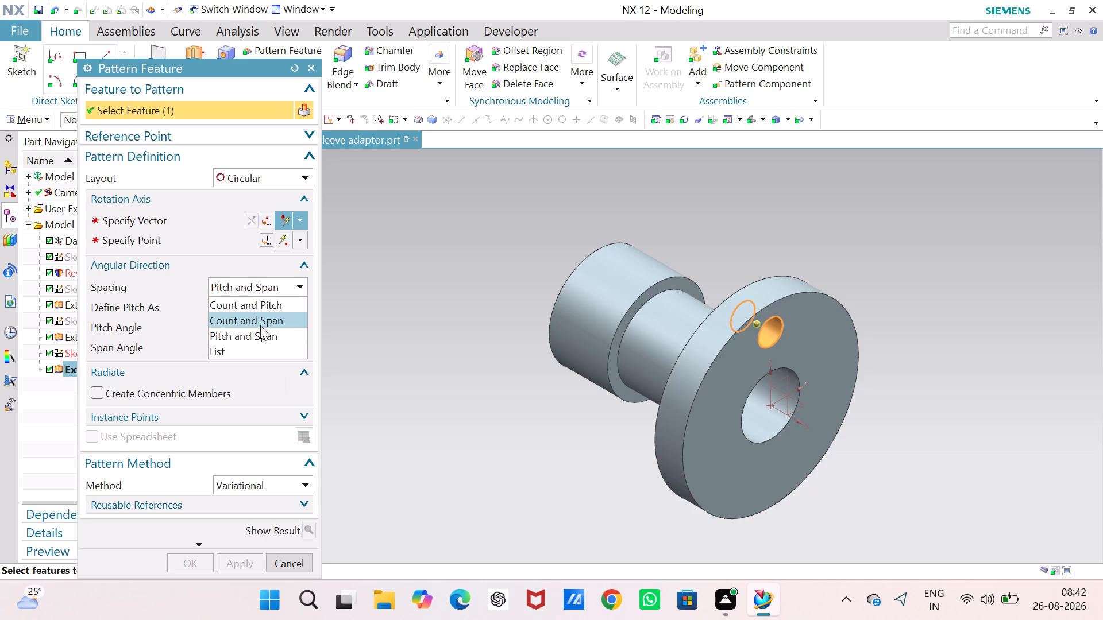
click(260, 325)
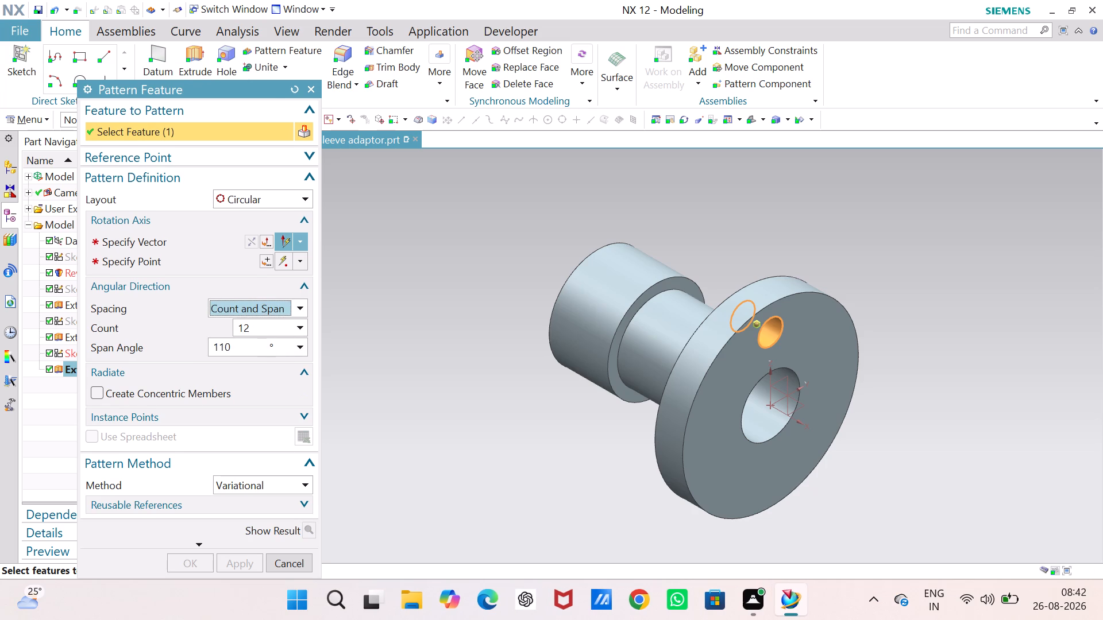
Set the pattern's count to 4 and its span angle to 360°.
double_click(257, 326)
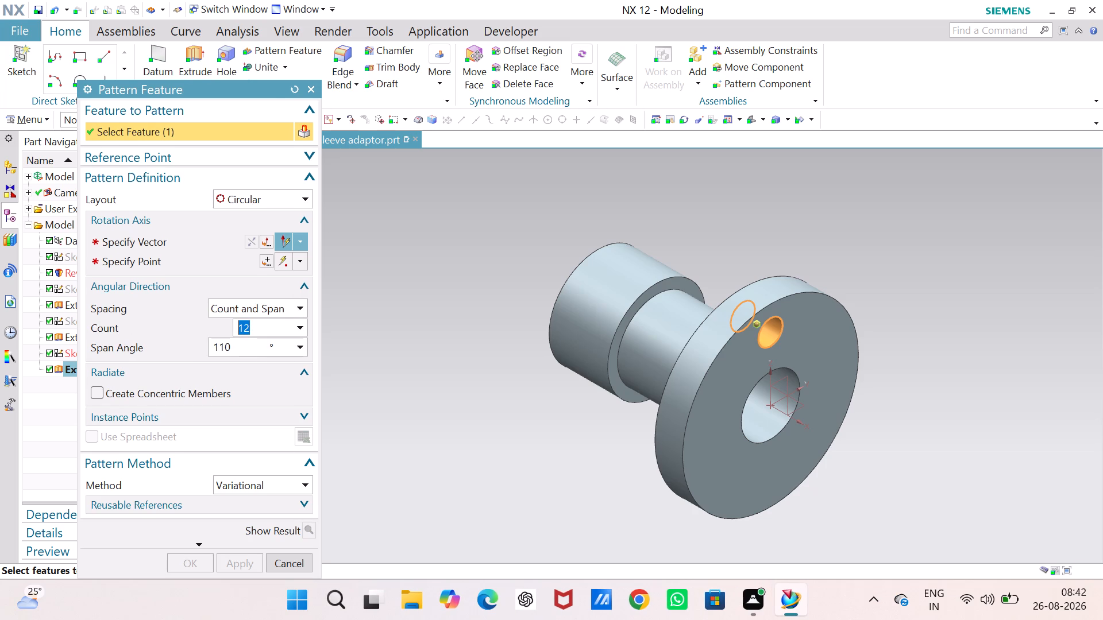
key(4)
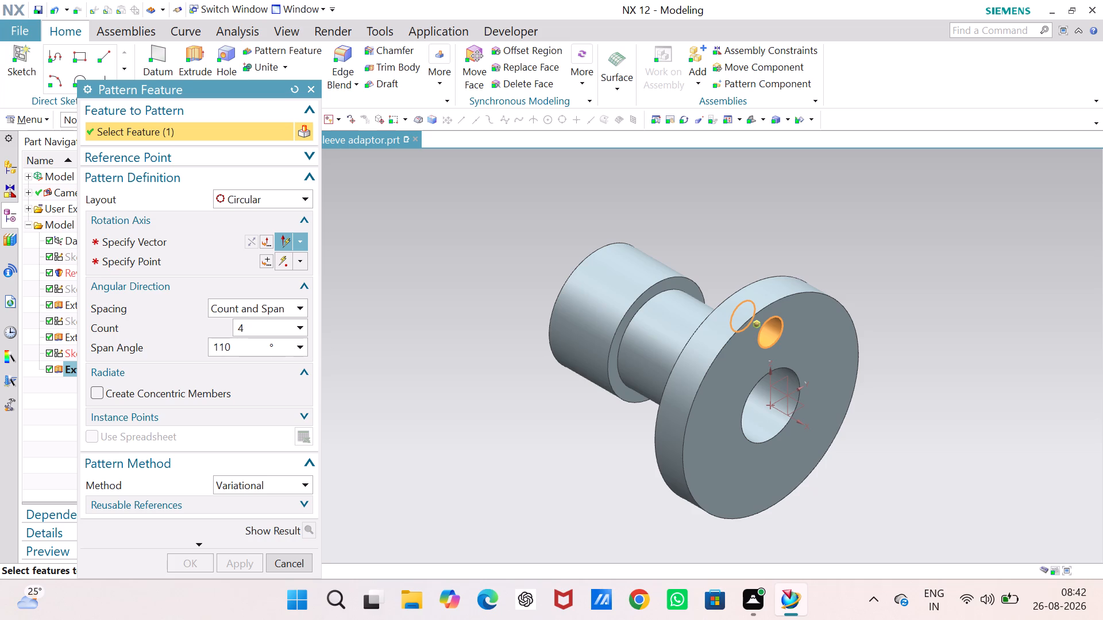
double_click(244, 344)
key(3)
key(6)
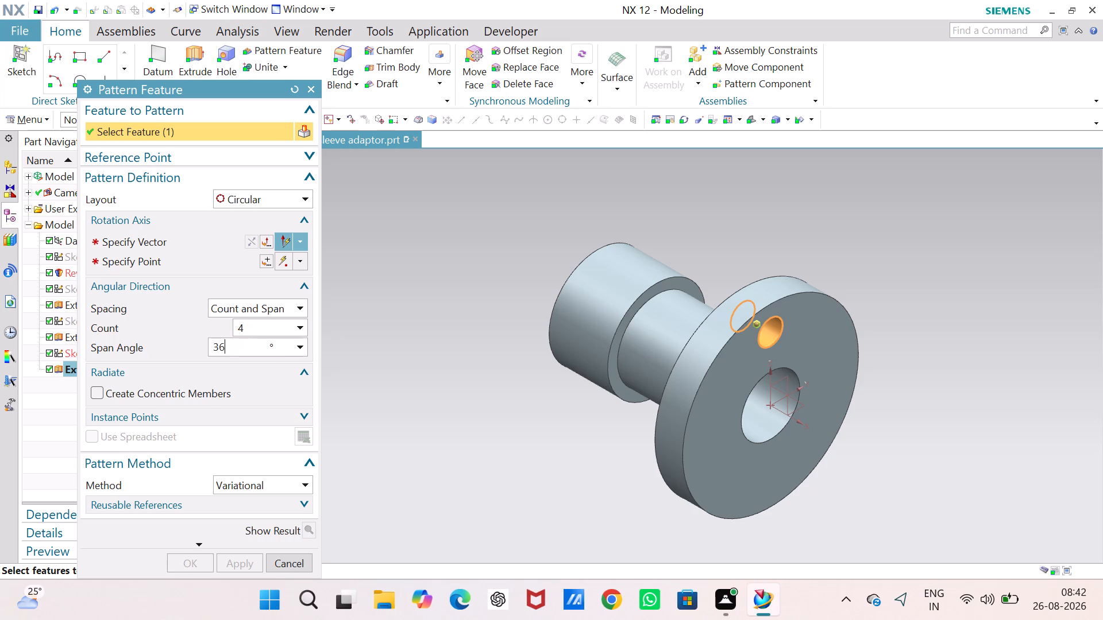
key(0)
Define the pattern's rotation axis along the Y direction through the datum coordinate system's origin.
click(203, 237)
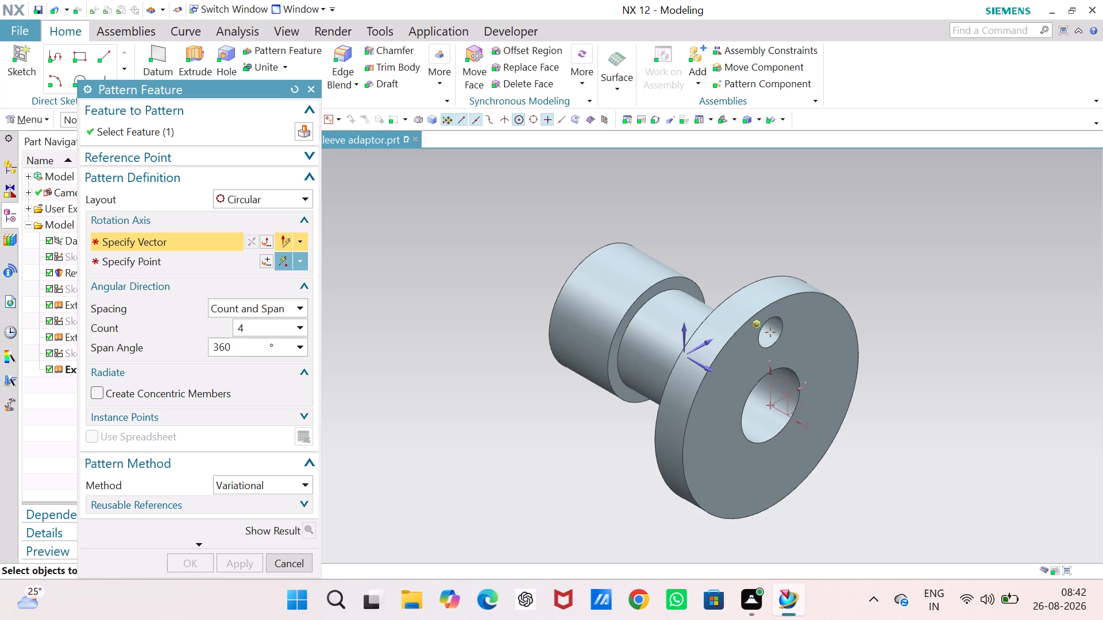
click(704, 344)
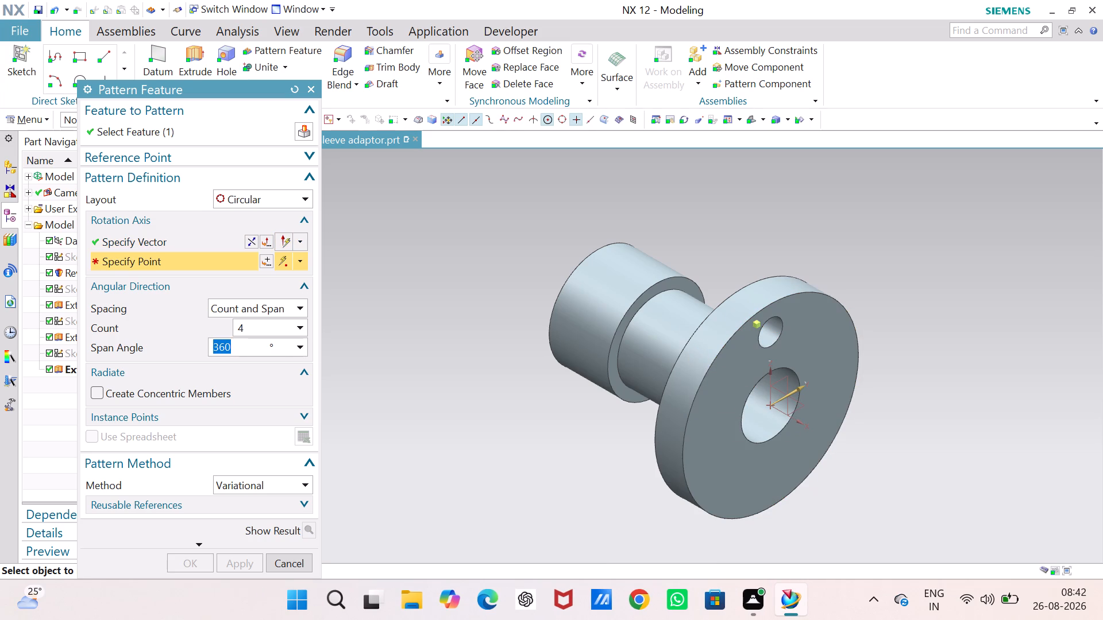
click(770, 407)
middle_drag(616, 463, 585, 439)
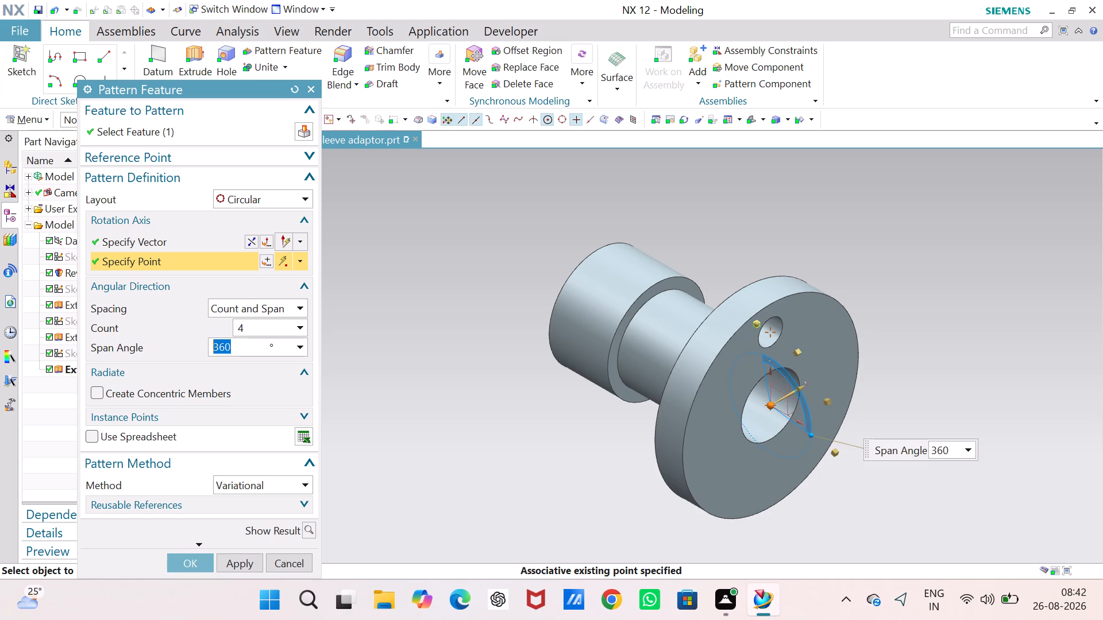
middle_drag(585, 439, 566, 417)
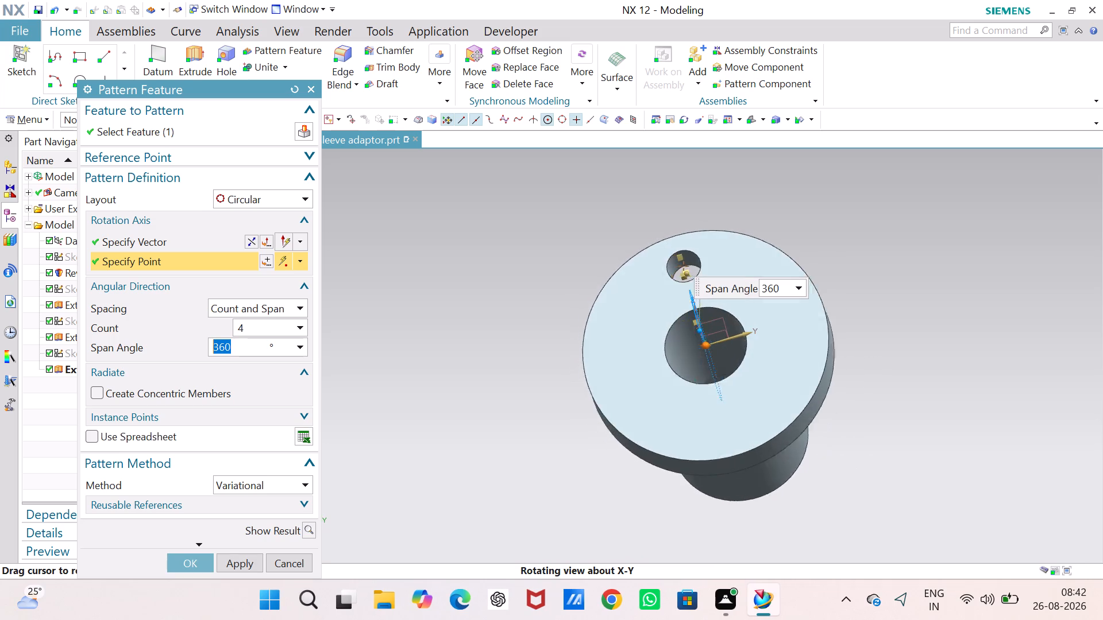
middle_drag(566, 417, 577, 424)
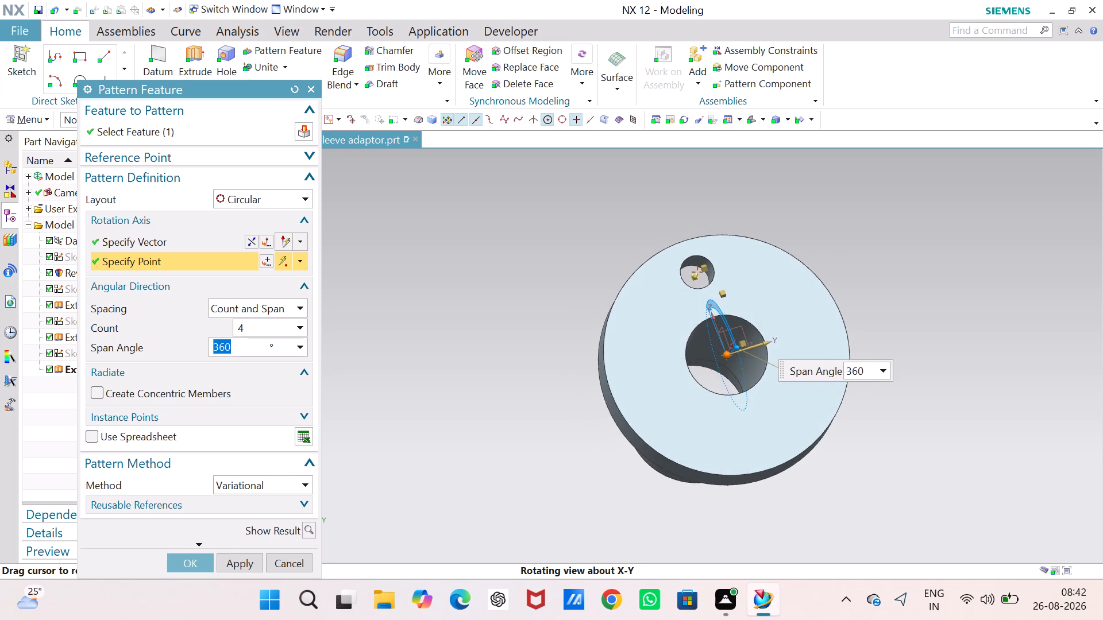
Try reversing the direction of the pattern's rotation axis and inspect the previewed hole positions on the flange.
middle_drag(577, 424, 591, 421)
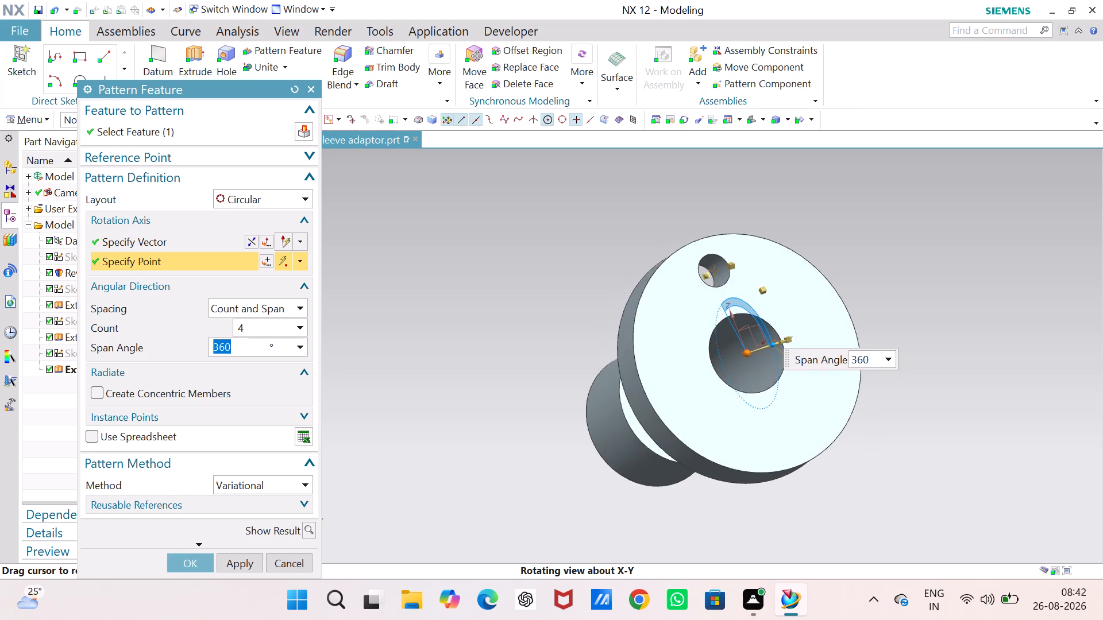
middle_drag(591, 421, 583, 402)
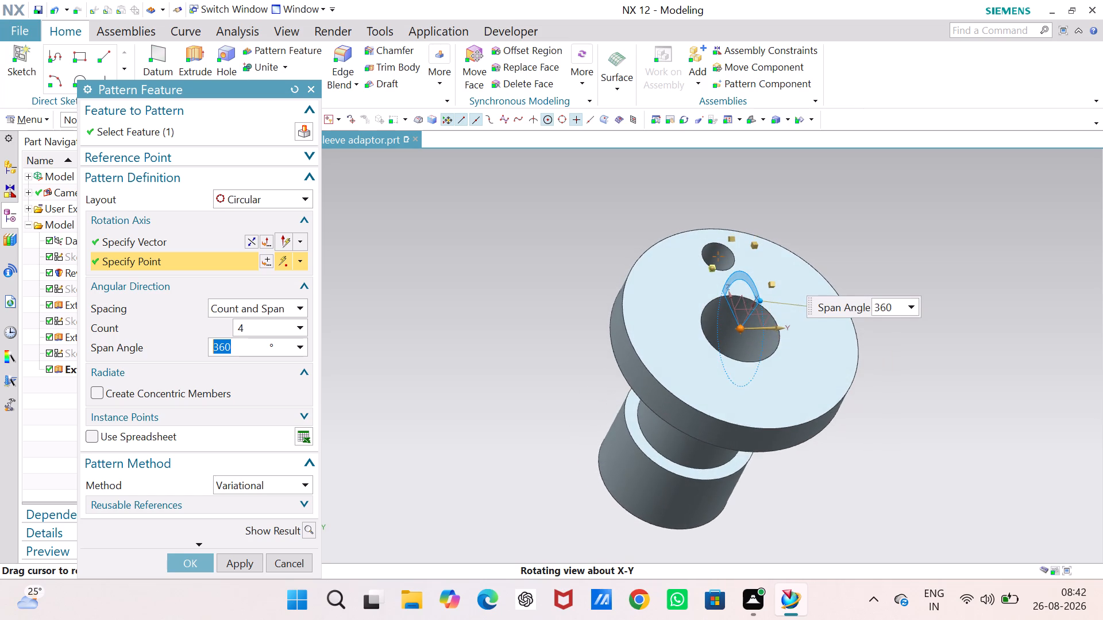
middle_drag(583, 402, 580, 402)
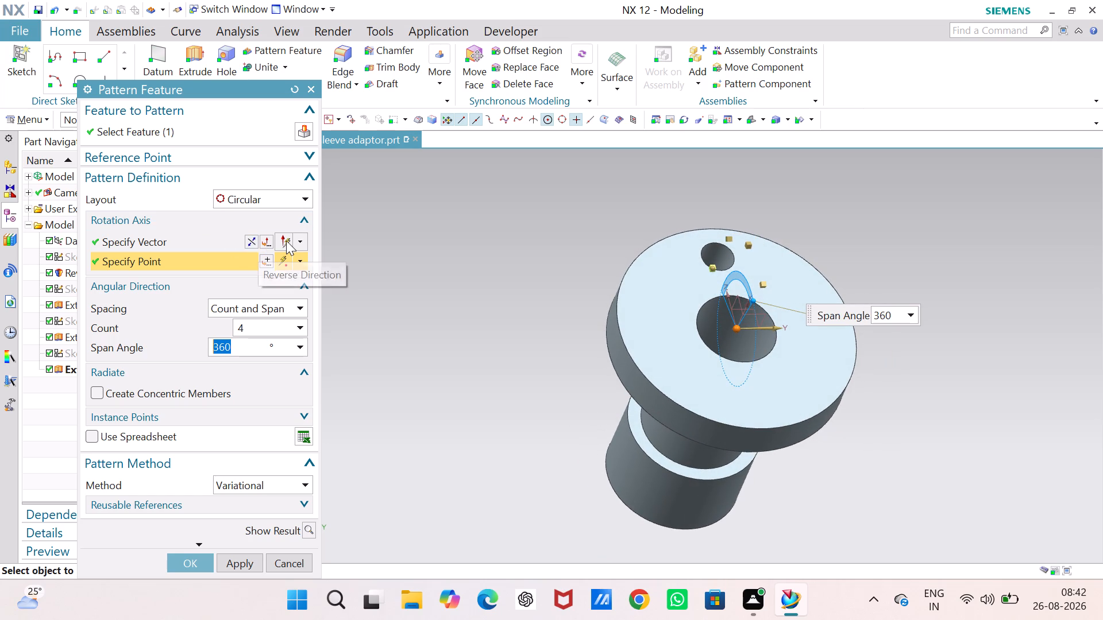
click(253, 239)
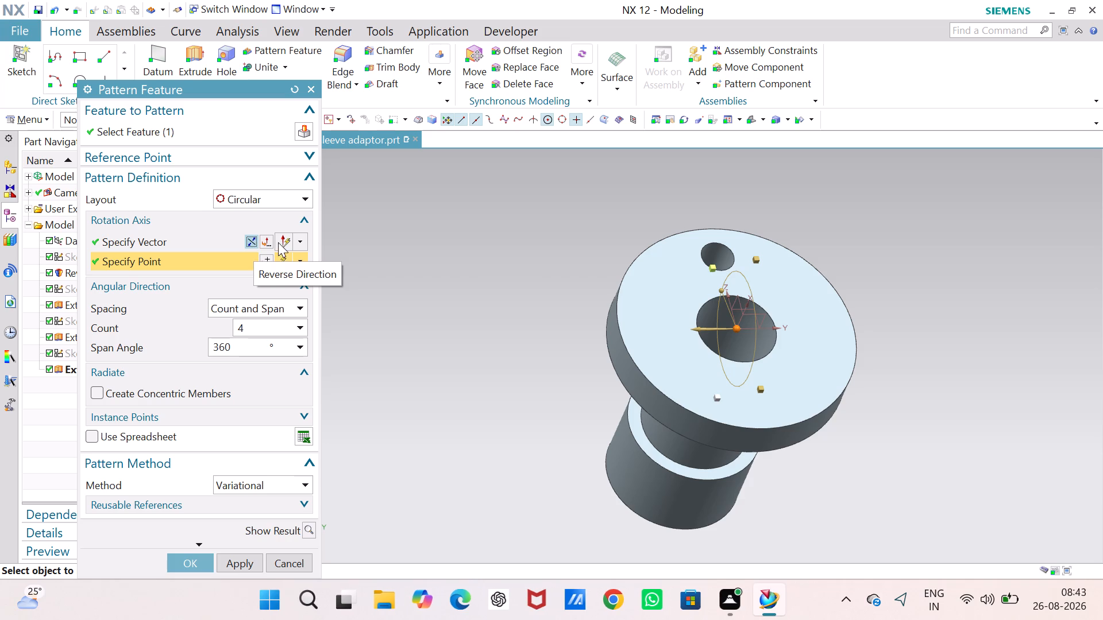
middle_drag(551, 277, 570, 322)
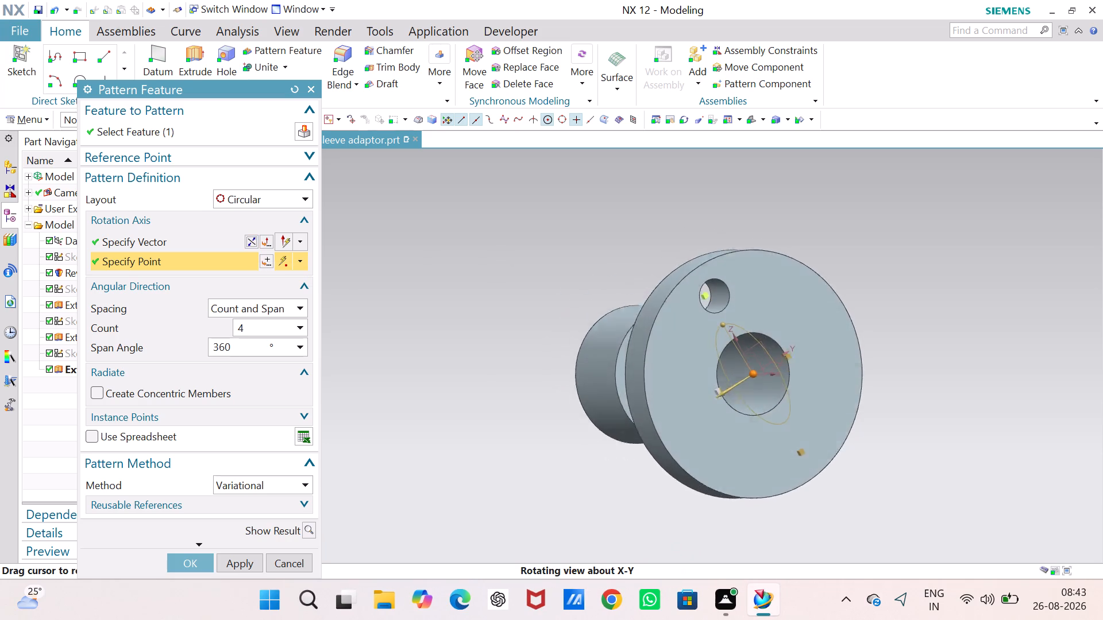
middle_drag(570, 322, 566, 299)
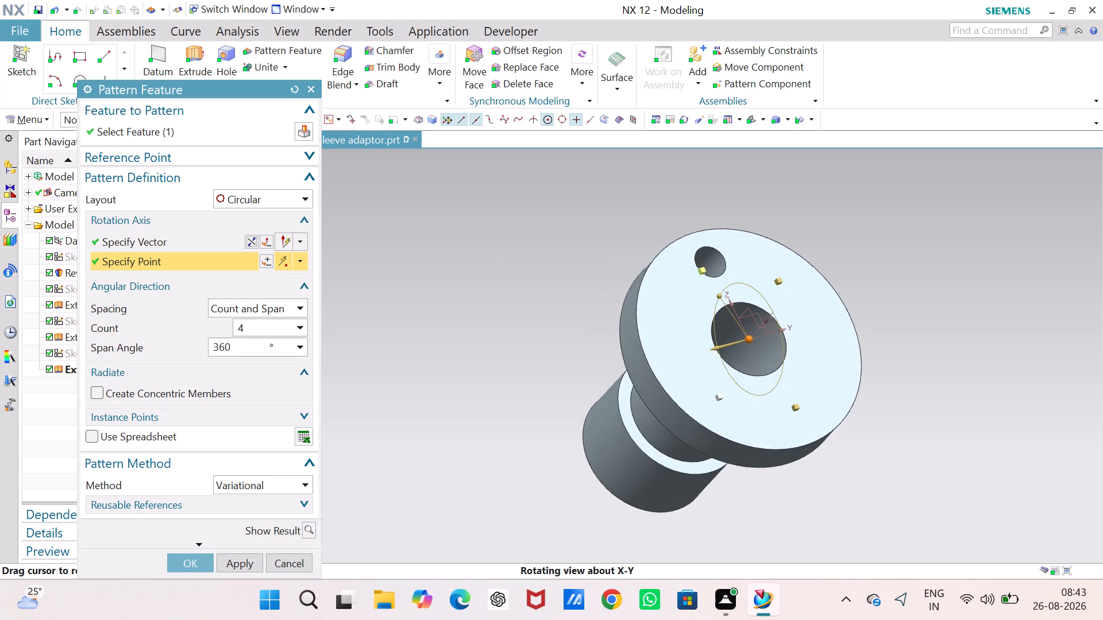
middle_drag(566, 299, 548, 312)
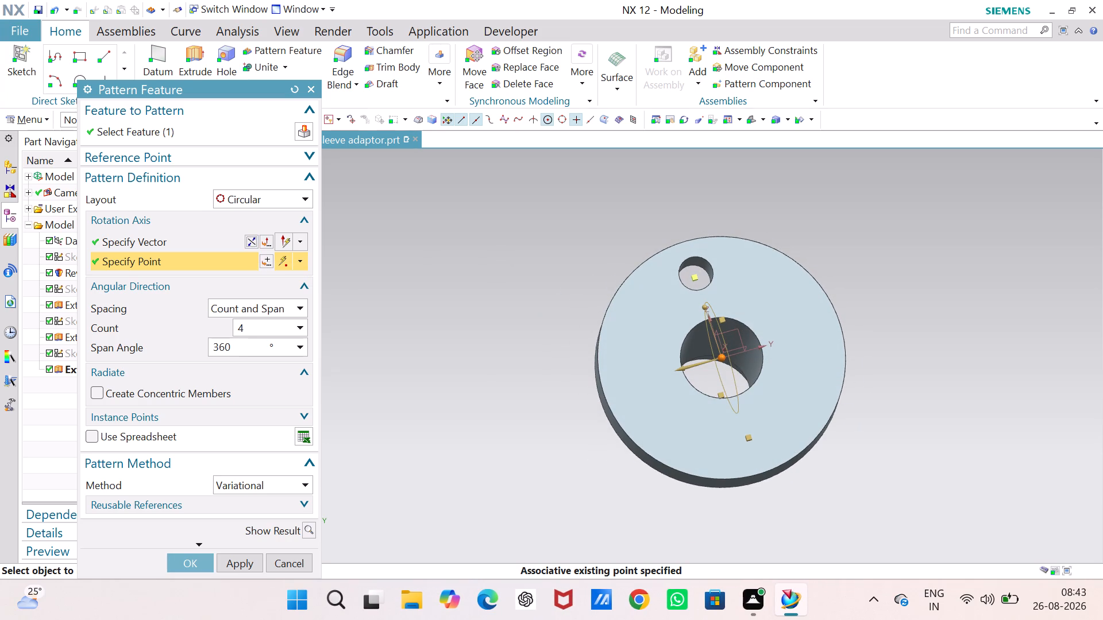
Set the pattern's rotation axis to the XC direction and create the circular pattern of flange holes.
click(300, 245)
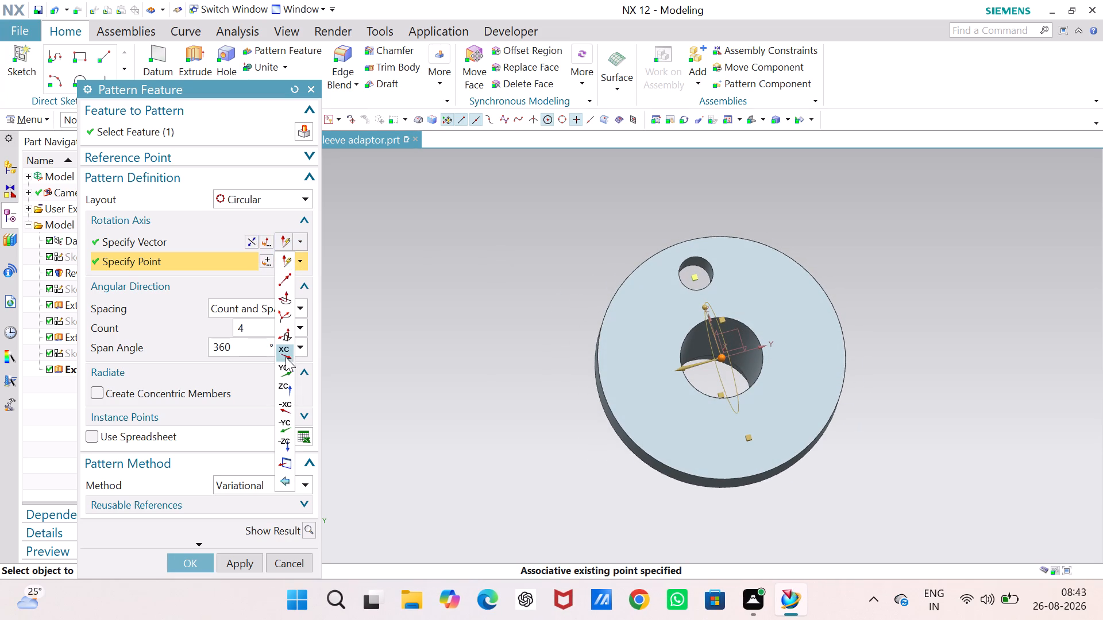
click(281, 352)
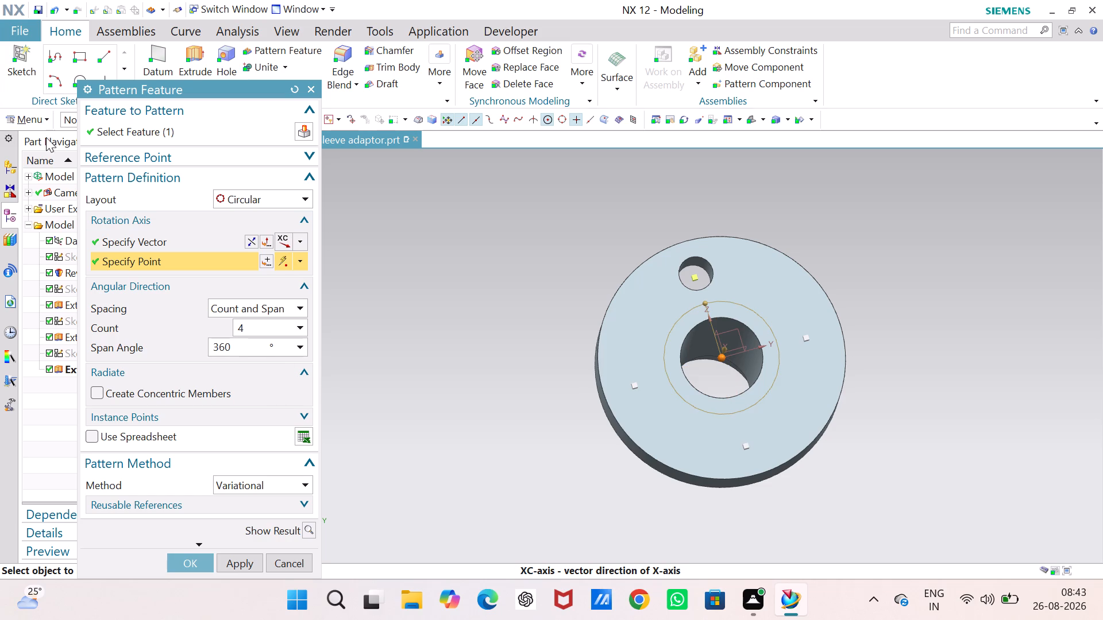
click(202, 561)
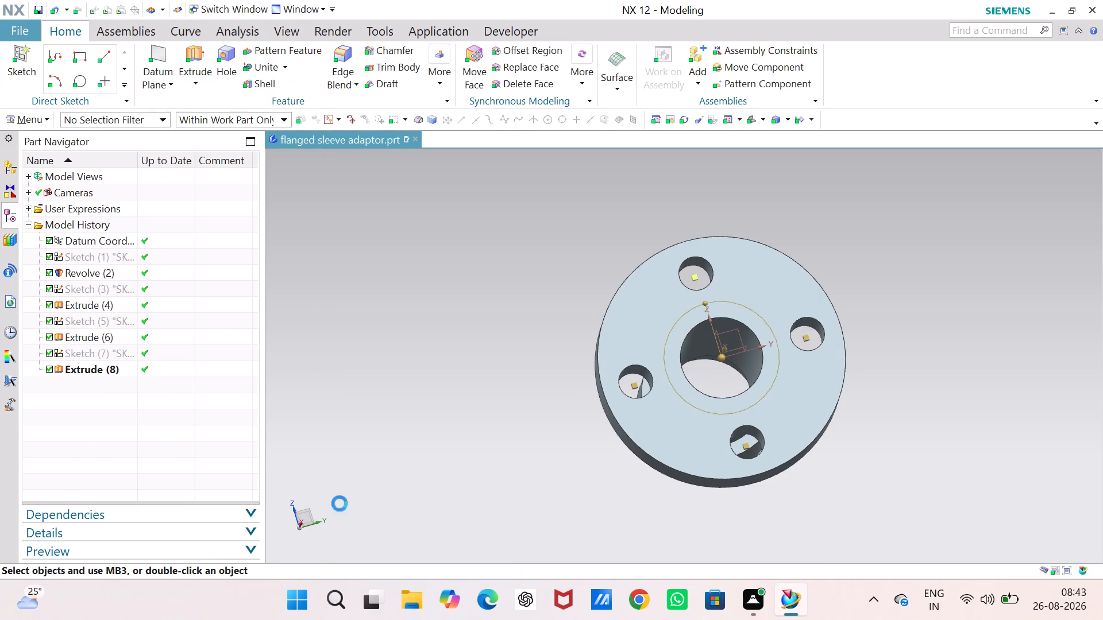
Examine the adaptor from all sides, checking the patterned flange holes, the stepped sleeve and the bores.
click(440, 441)
middle_drag(437, 423, 584, 405)
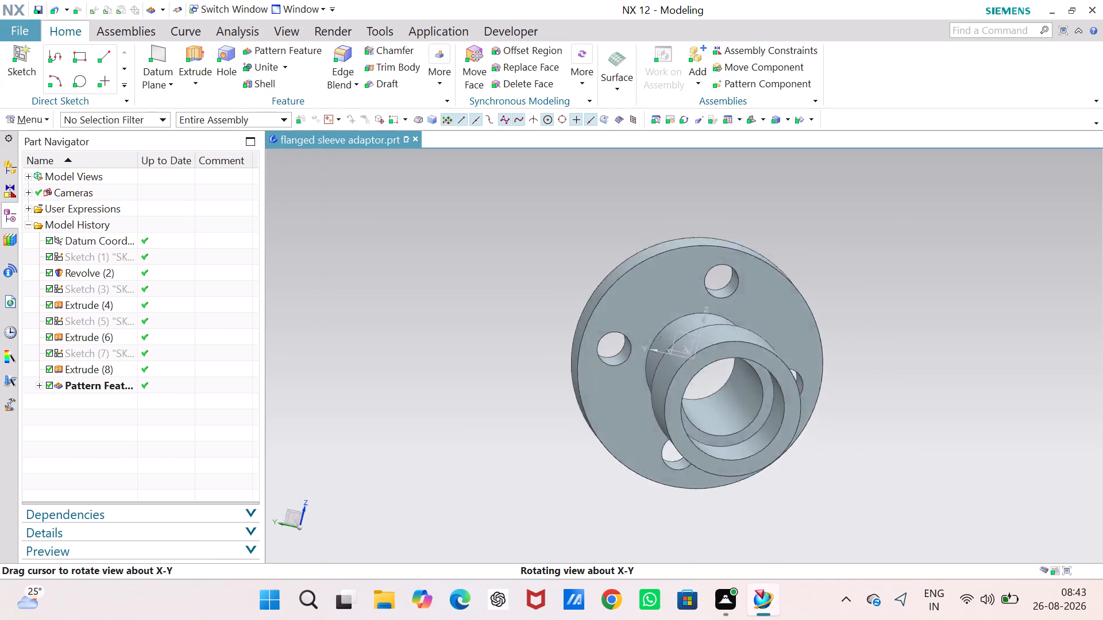
middle_drag(584, 405, 562, 398)
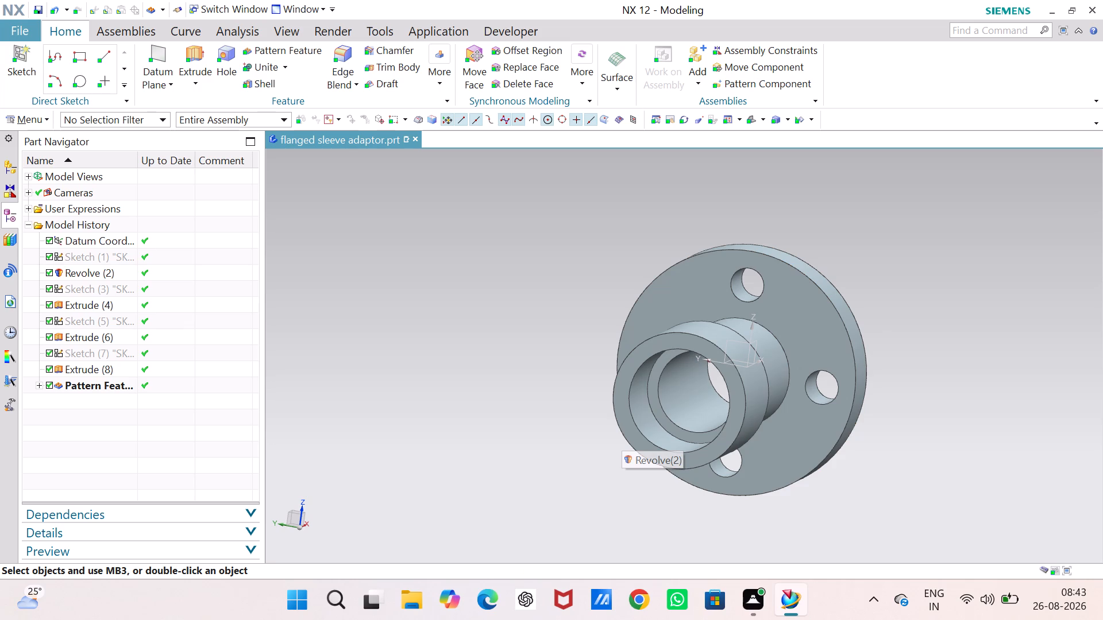
middle_drag(916, 297, 676, 223)
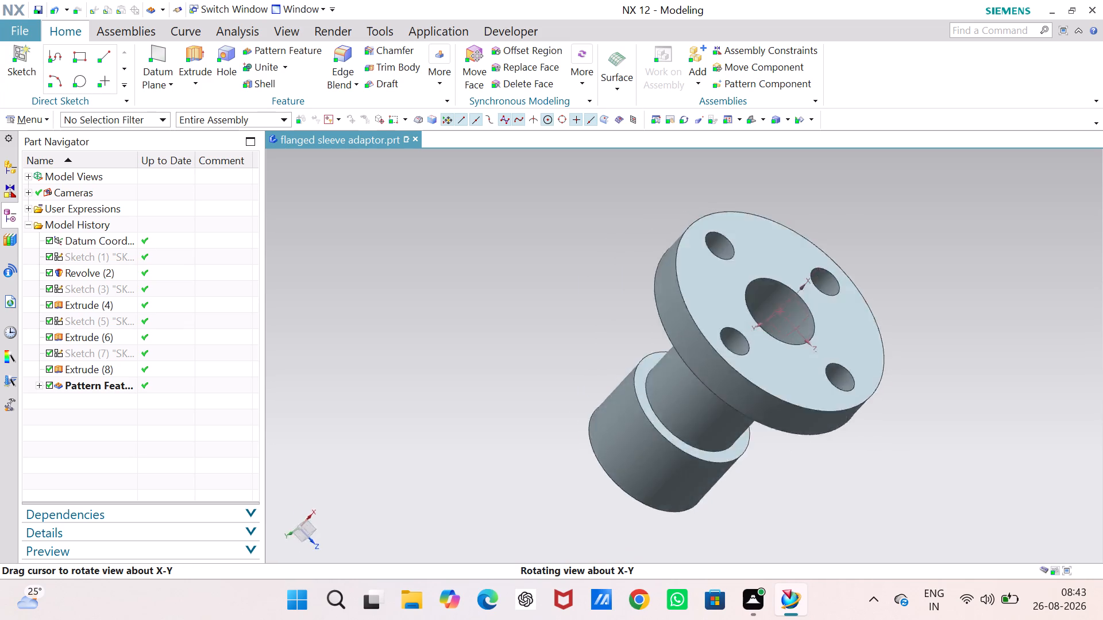
middle_drag(676, 223, 765, 268)
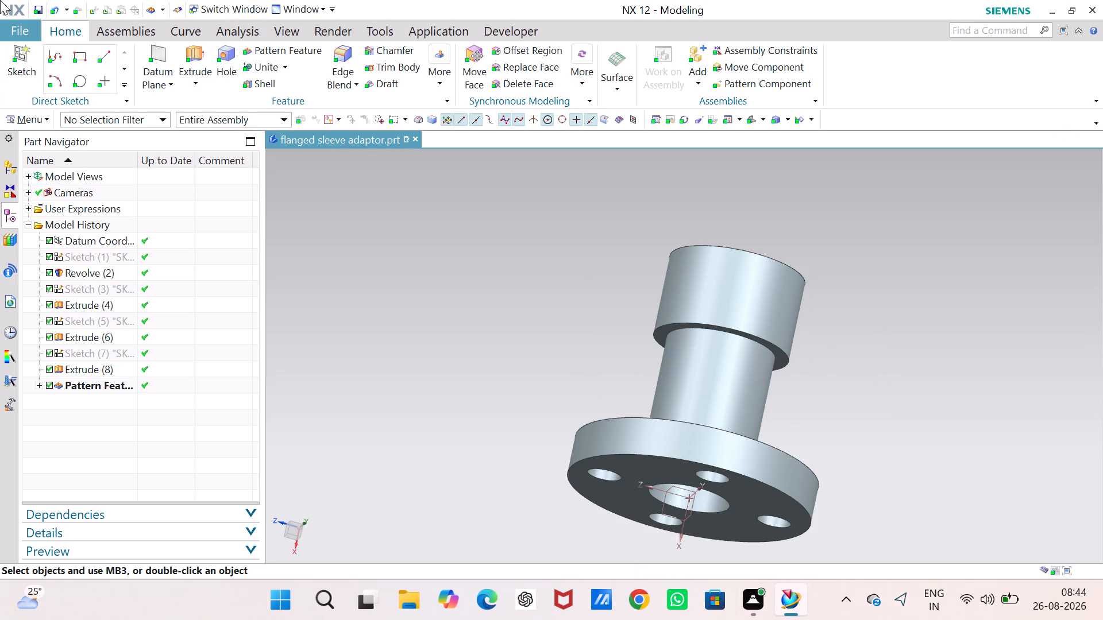
middle_drag(445, 352, 688, 404)
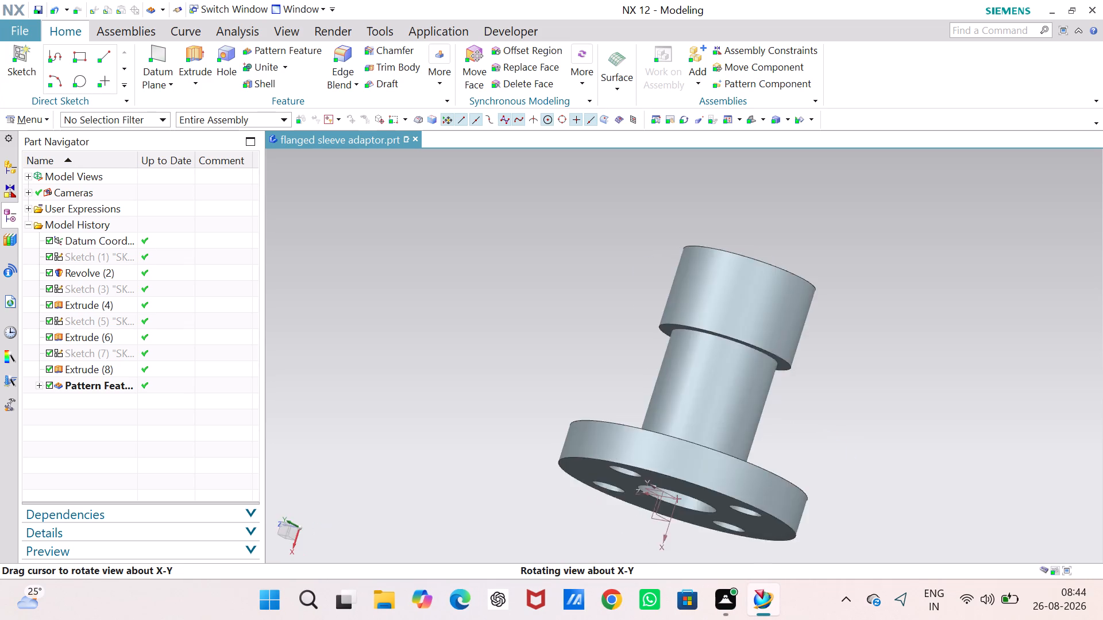
middle_drag(688, 404, 998, 319)
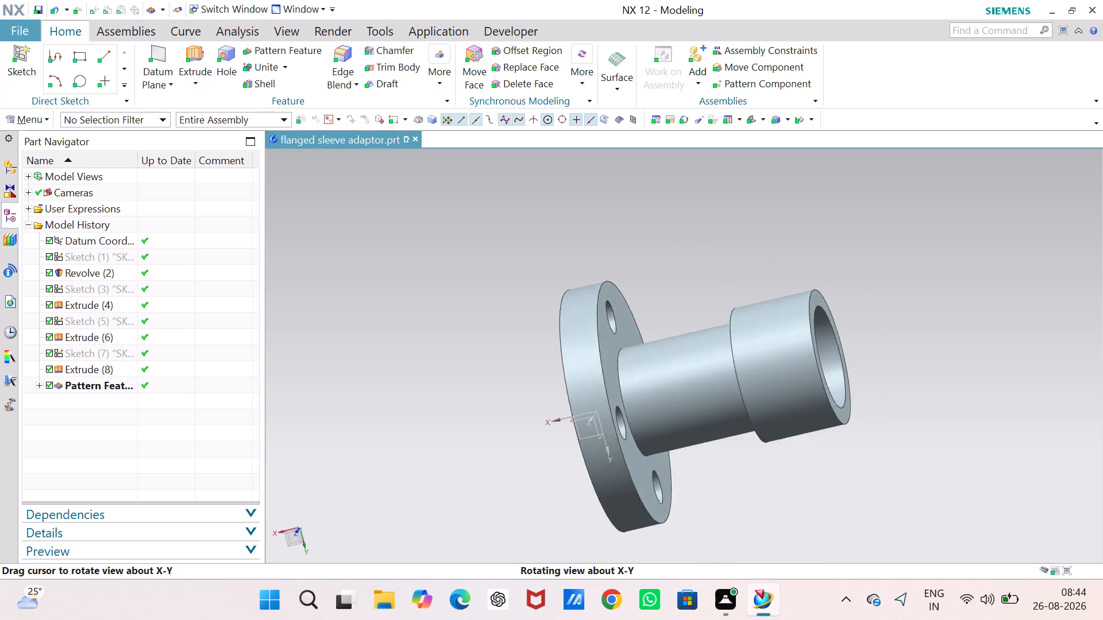
middle_drag(998, 319, 757, 374)
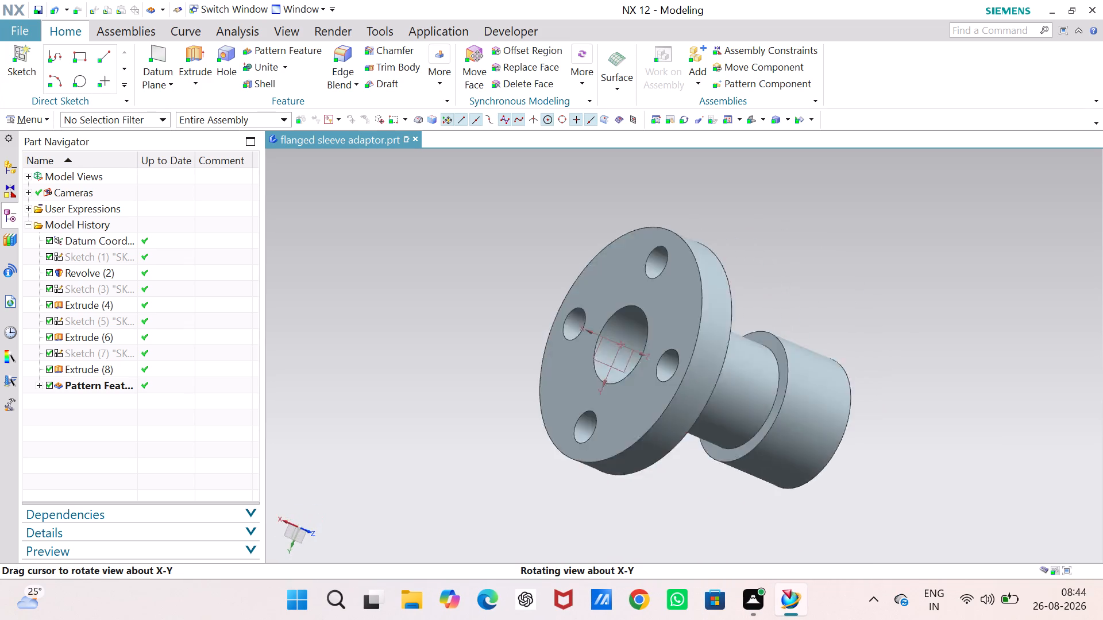
middle_drag(757, 374, 587, 332)
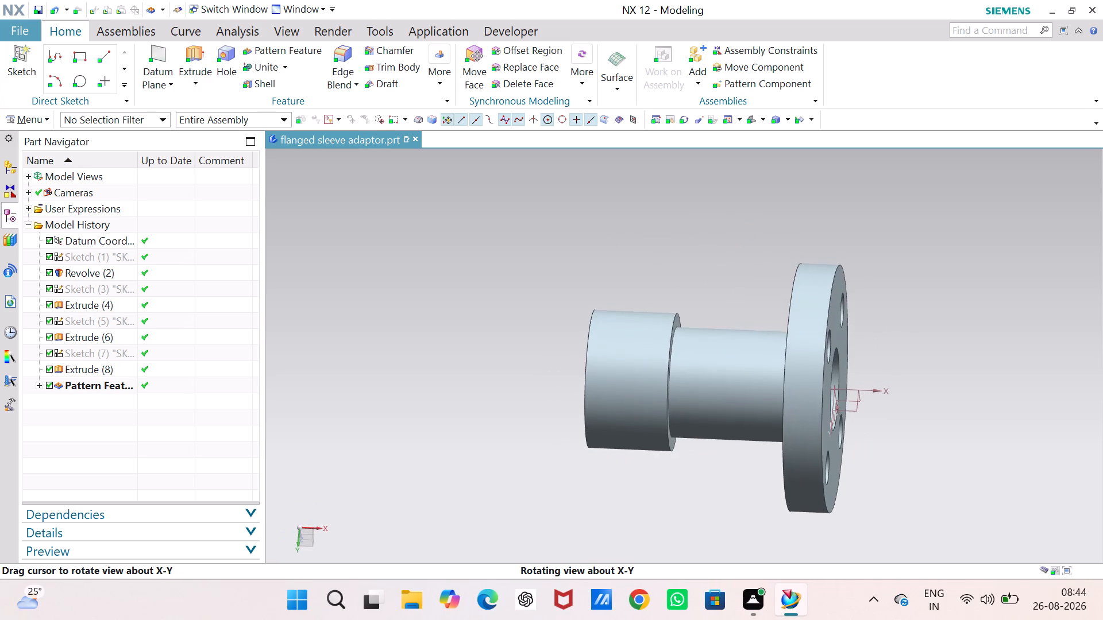
middle_drag(587, 332, 587, 335)
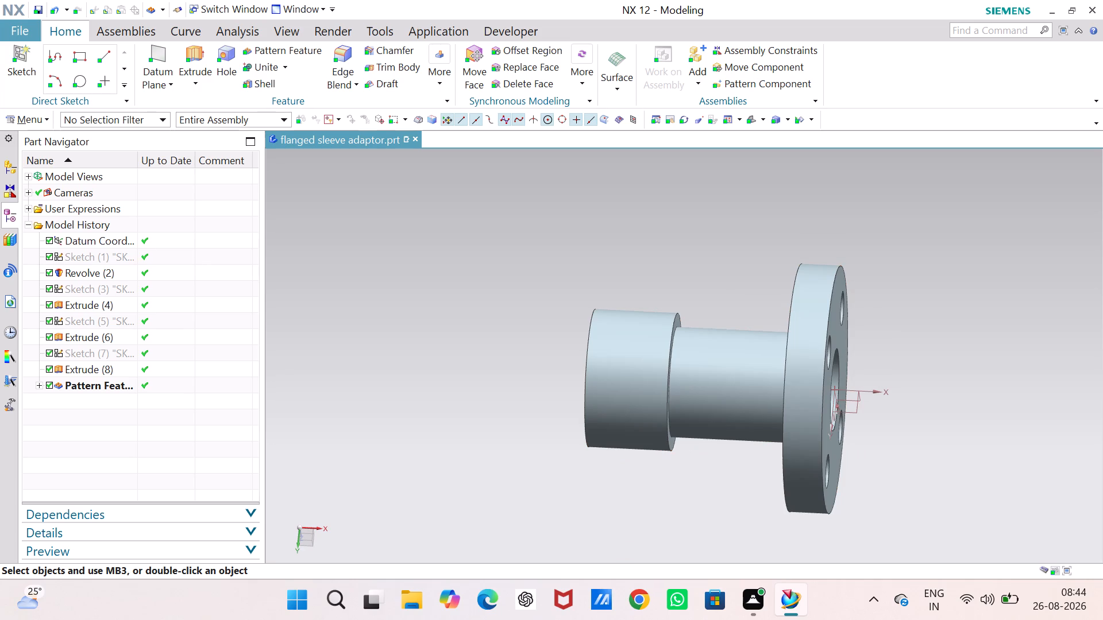
middle_drag(448, 323, 753, 342)
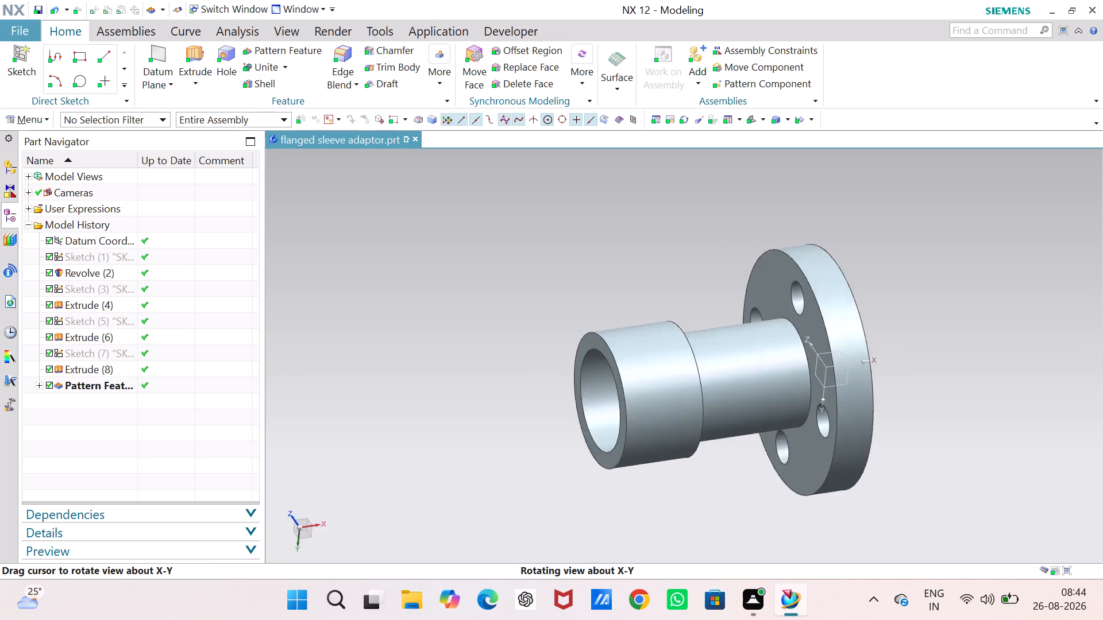
middle_drag(753, 342, 664, 348)
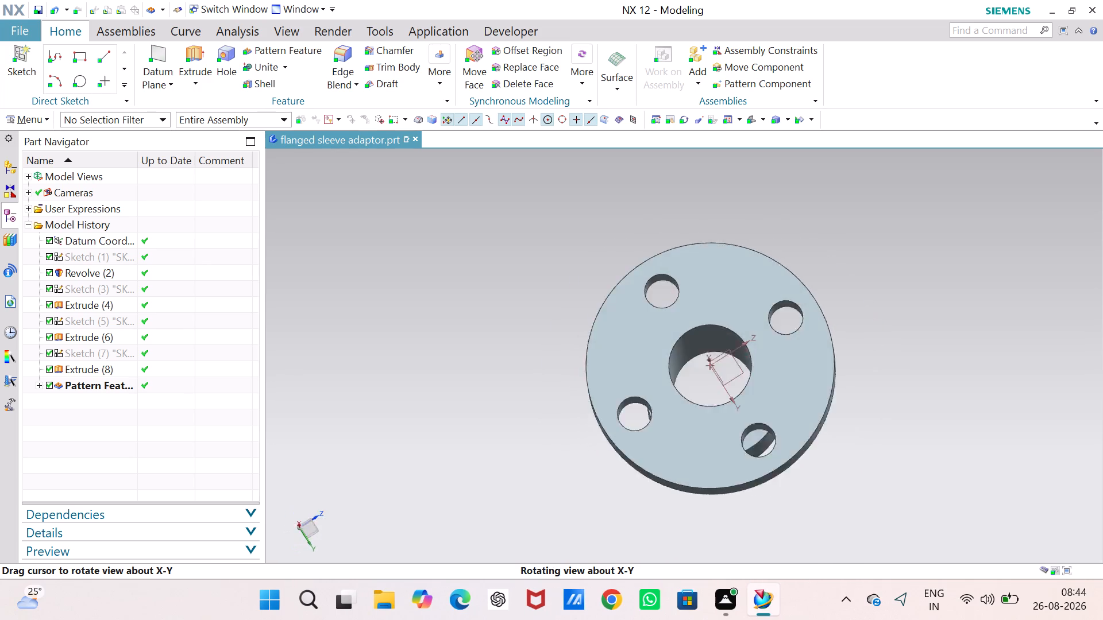
middle_drag(664, 348, 723, 325)
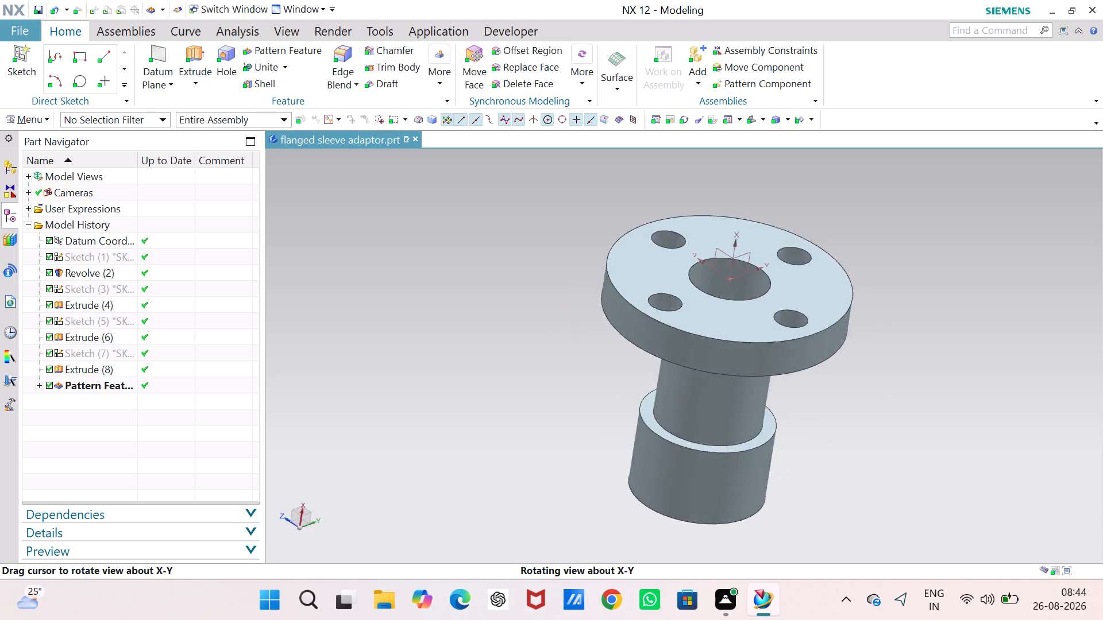
middle_drag(723, 325, 723, 232)
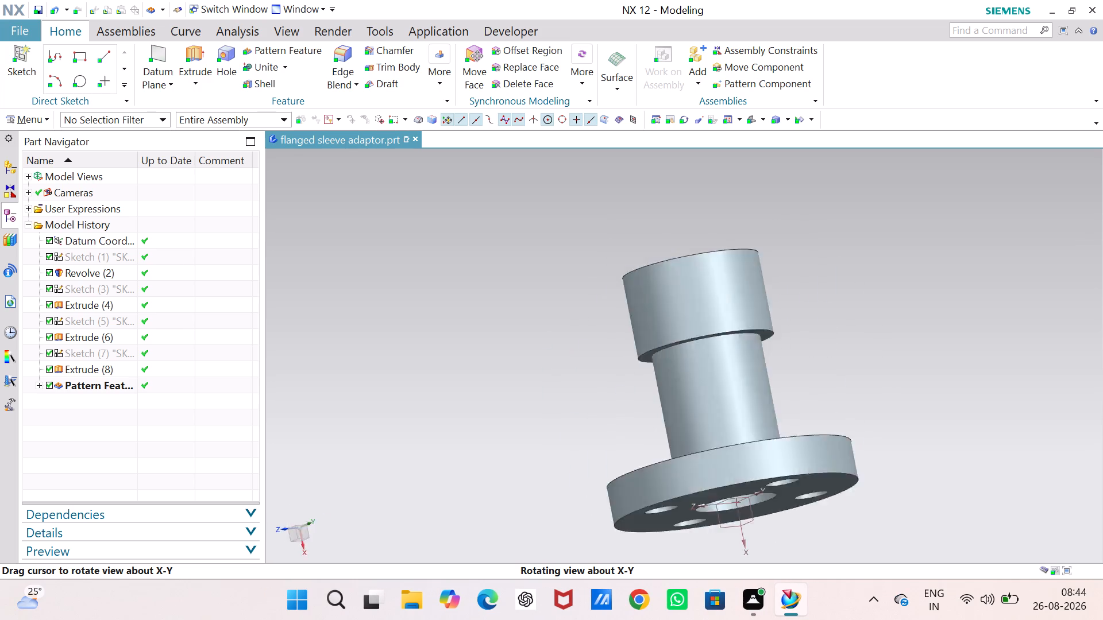
middle_drag(723, 232, 866, 282)
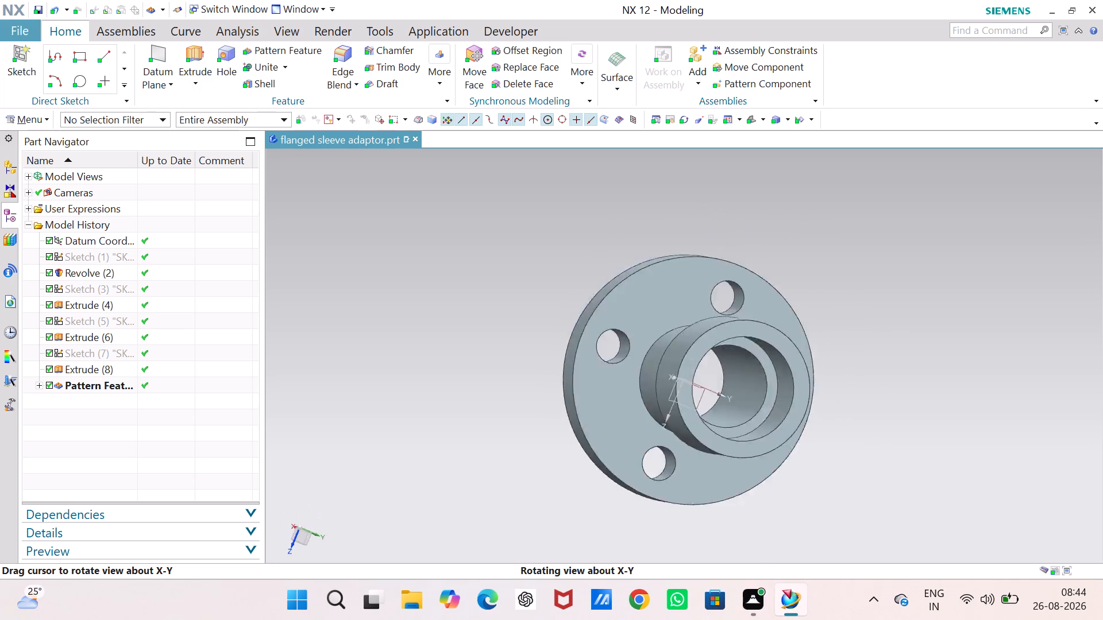
middle_drag(866, 282, 546, 263)
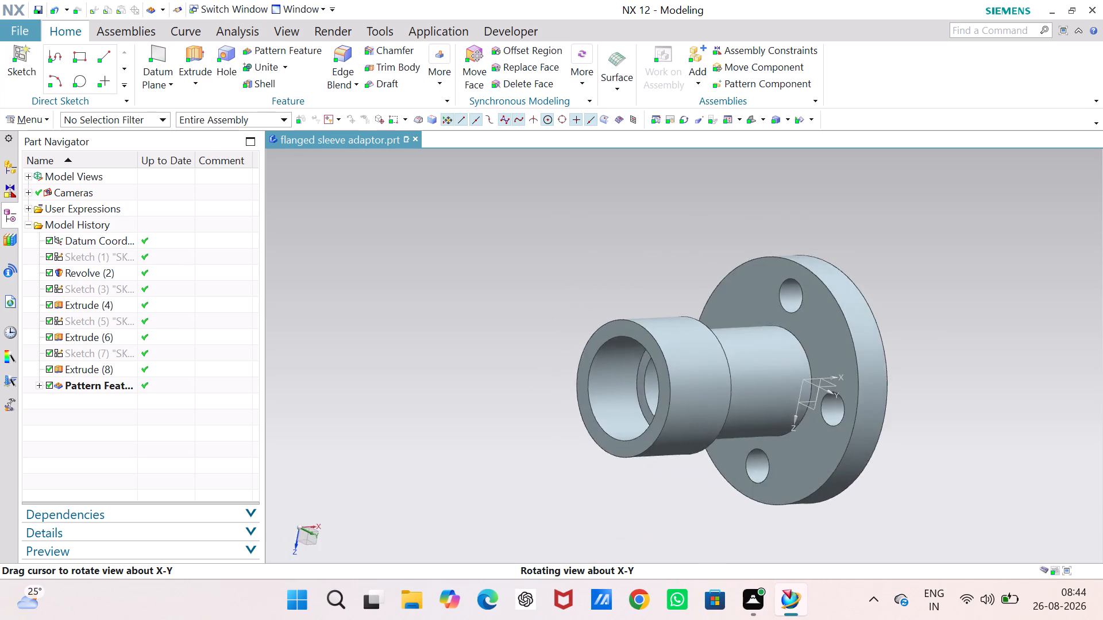
middle_drag(546, 263, 581, 269)
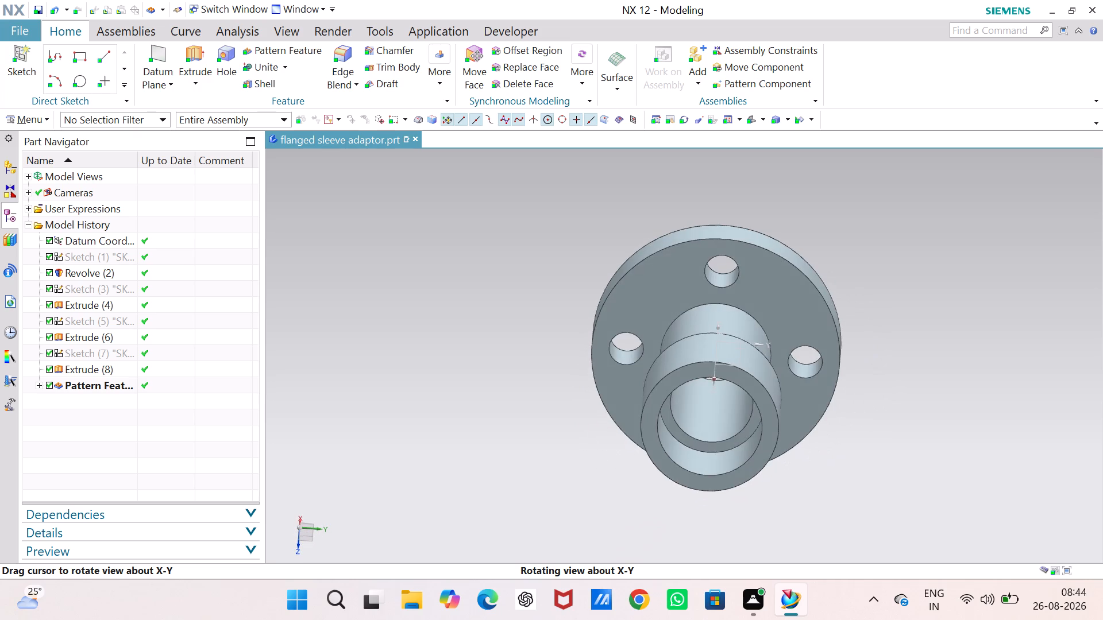
middle_drag(581, 269, 589, 288)
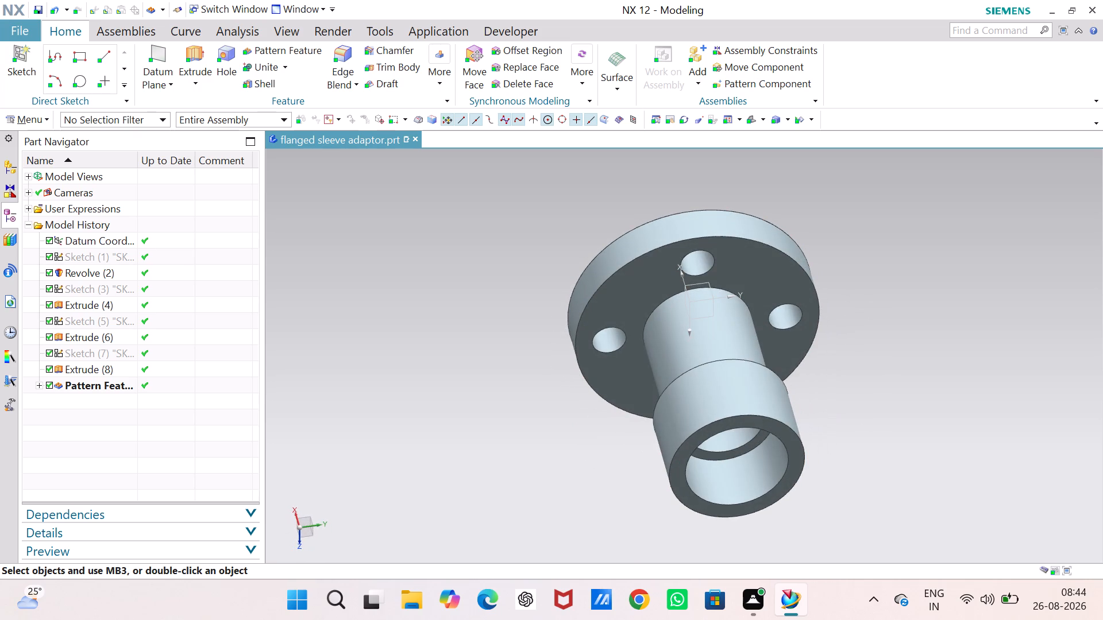
Save the flanged sleeve adaptor part file.
key(ctrl+s)
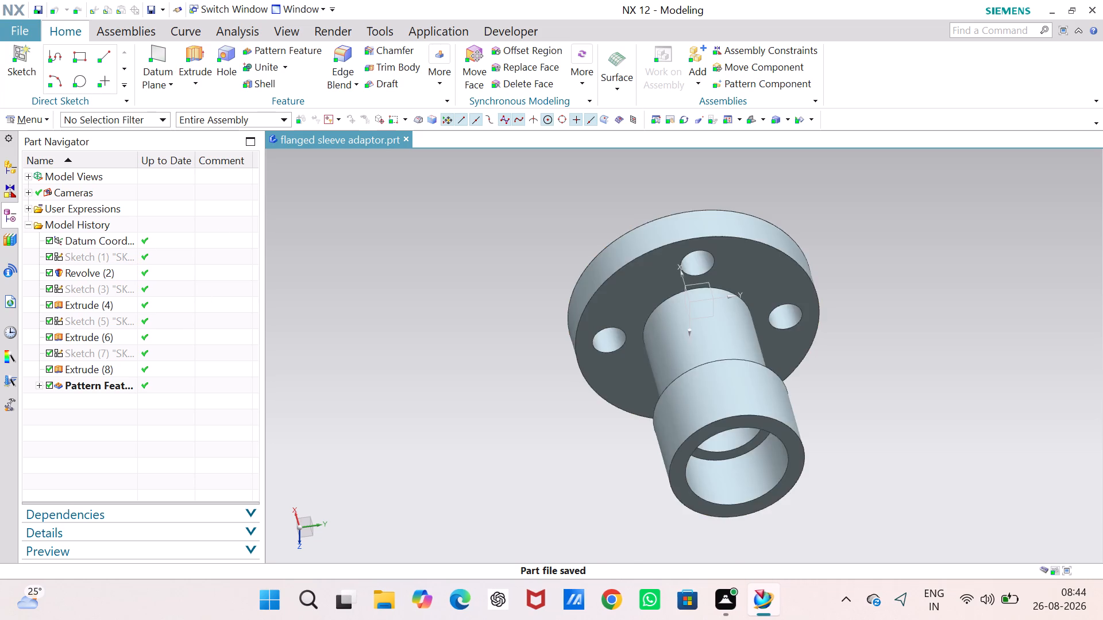
Inspect the finished adaptor from several angles, including the flange's outer face and the sleeve's open end.
middle_drag(564, 339, 835, 321)
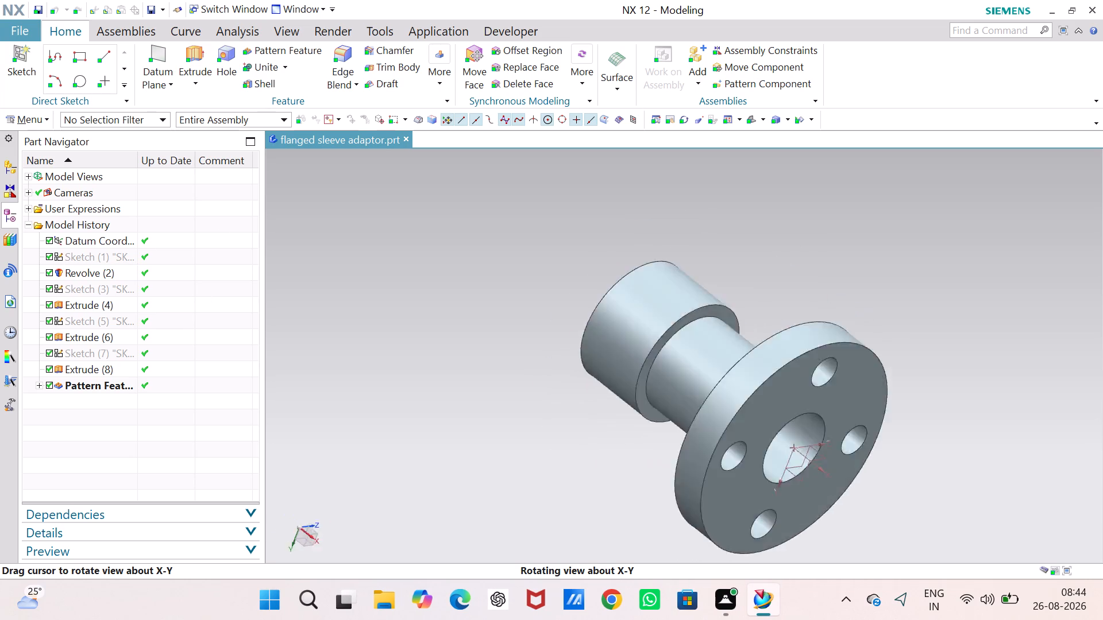
middle_drag(835, 321, 323, 225)
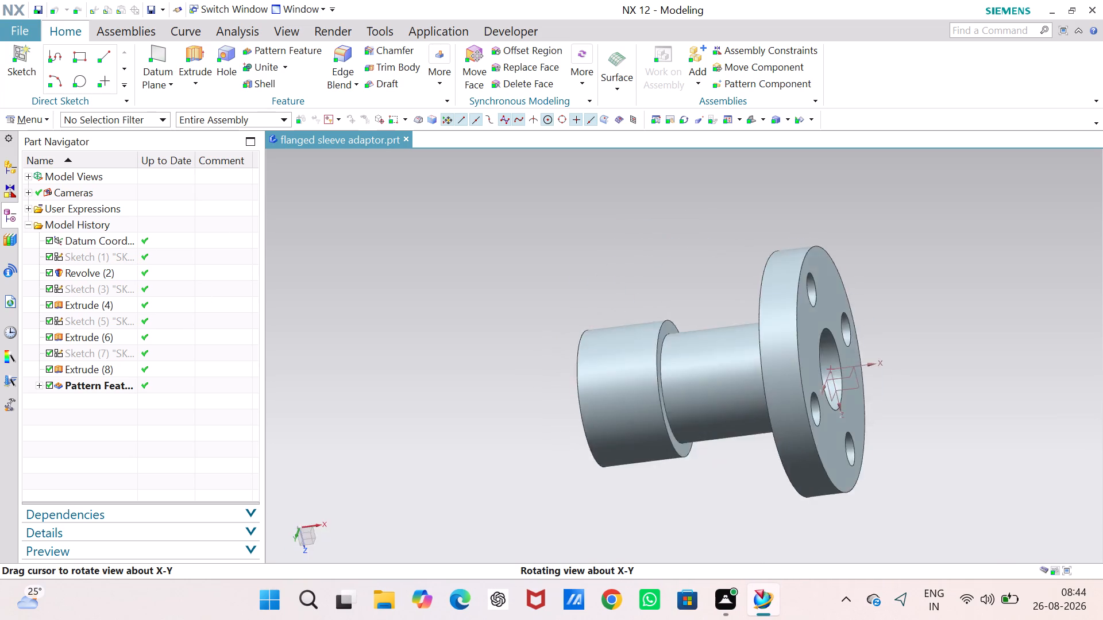
middle_drag(323, 225, 859, 254)
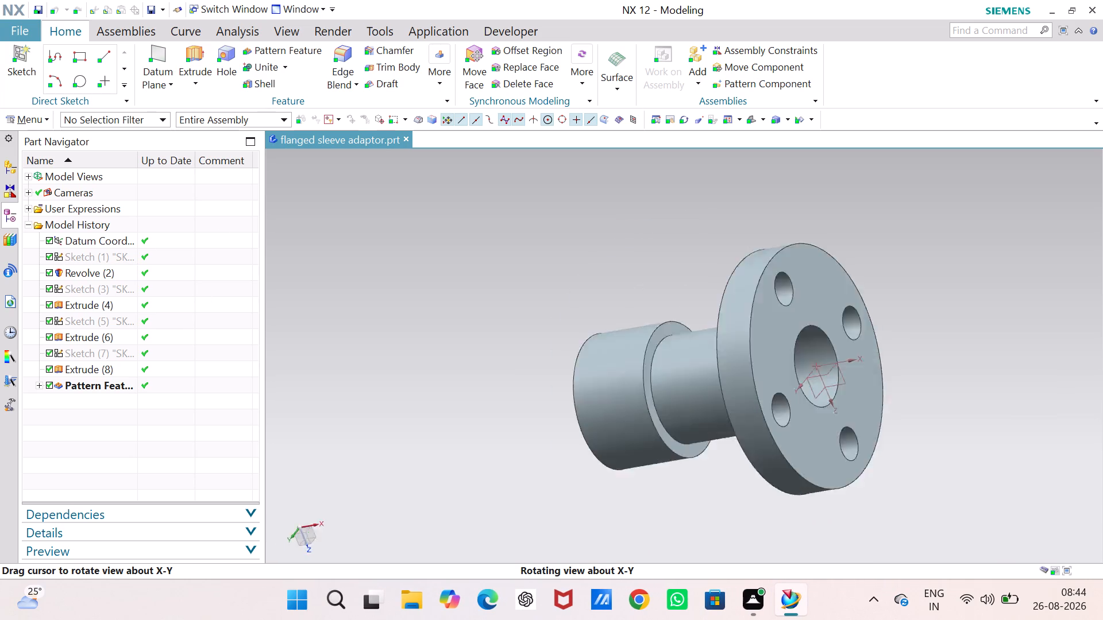
middle_drag(859, 254, 725, 322)
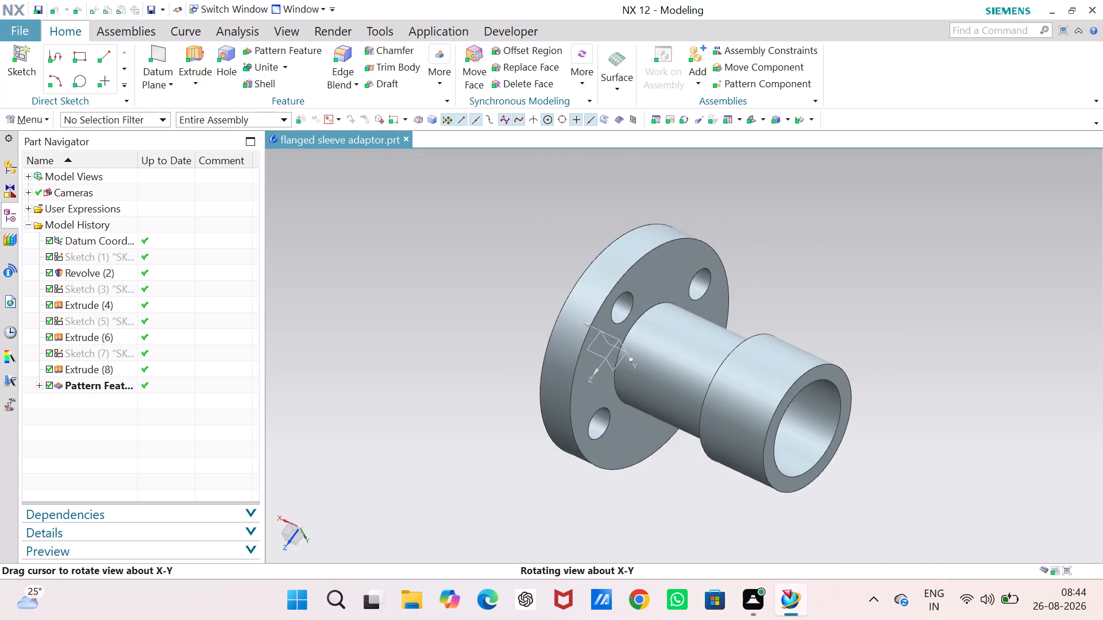
middle_drag(725, 322, 792, 311)
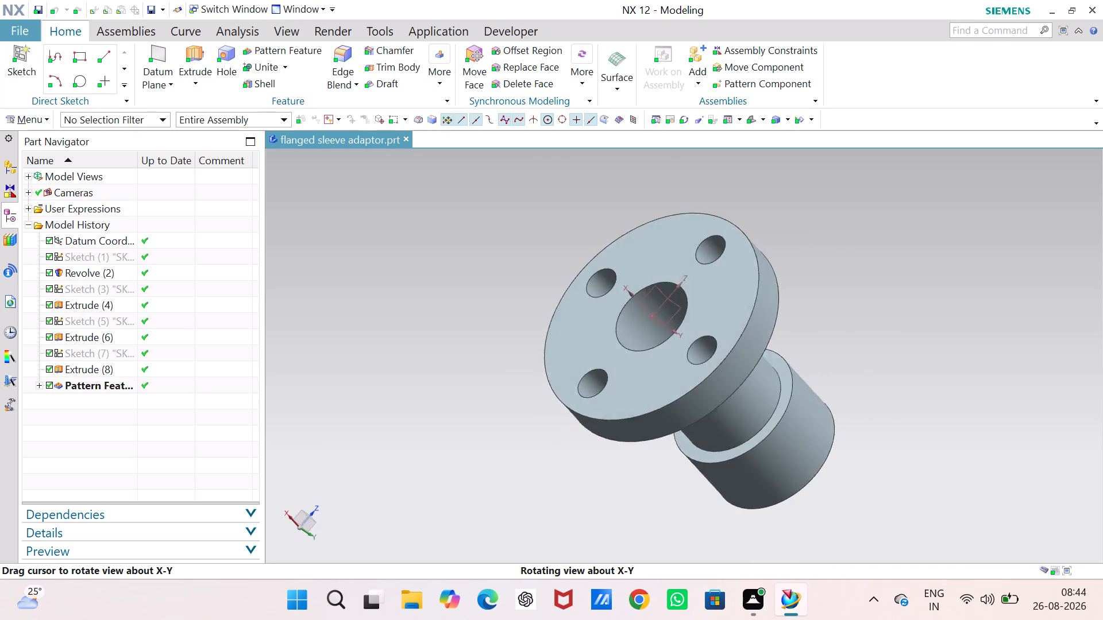
middle_drag(792, 311, 868, 334)
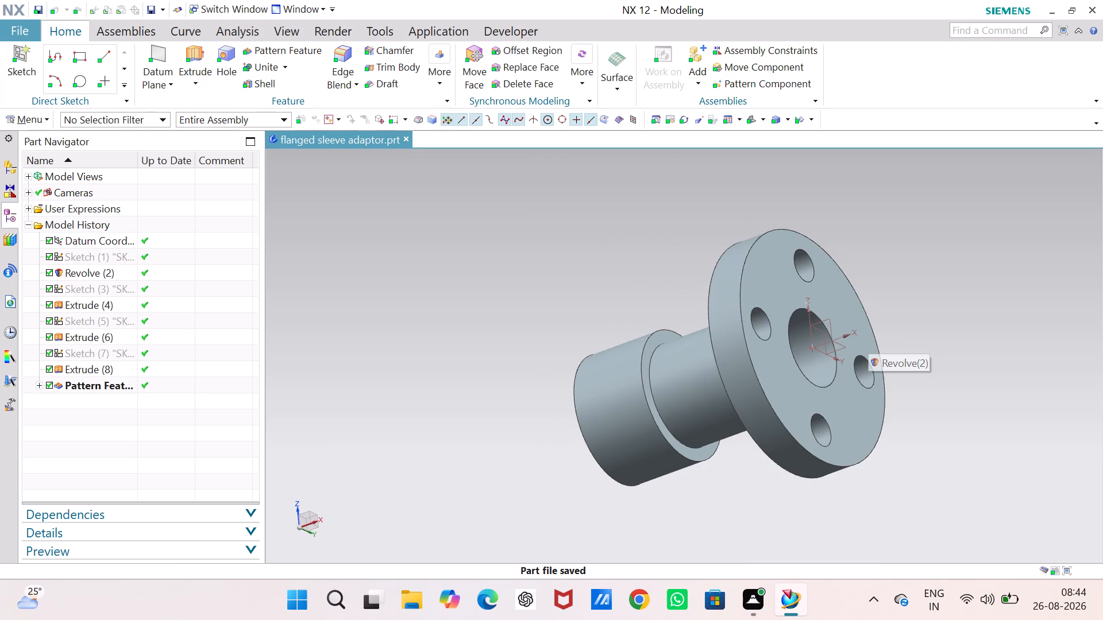
middle_drag(515, 307, 457, 297)
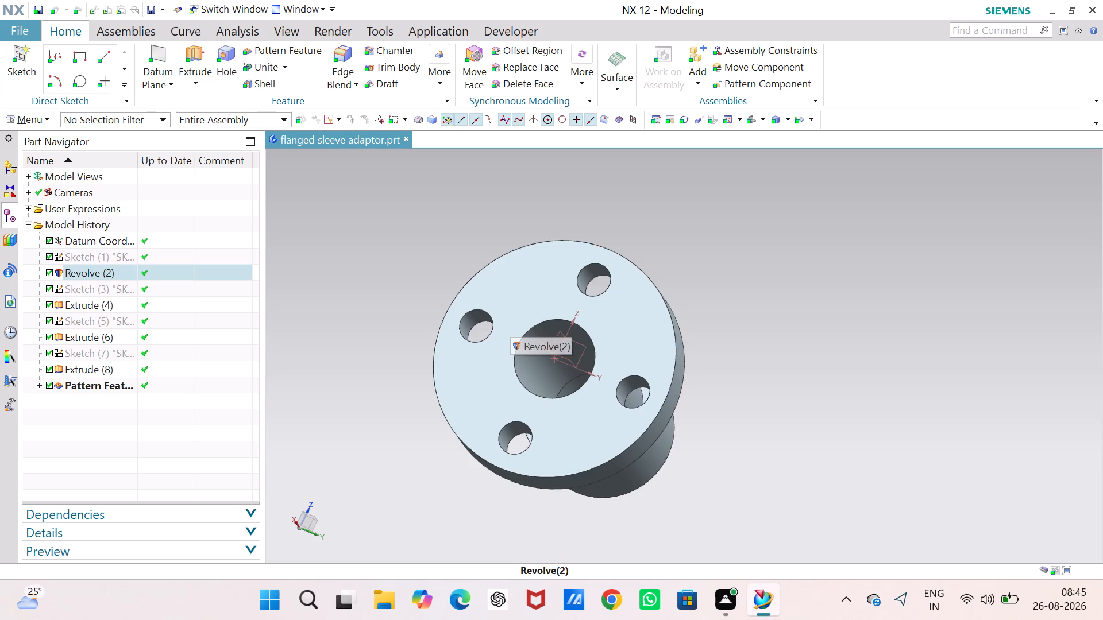
Examine the finished adaptor from all around, including the flange face, the sleeve bores and the side profile.
middle_drag(848, 357, 709, 282)
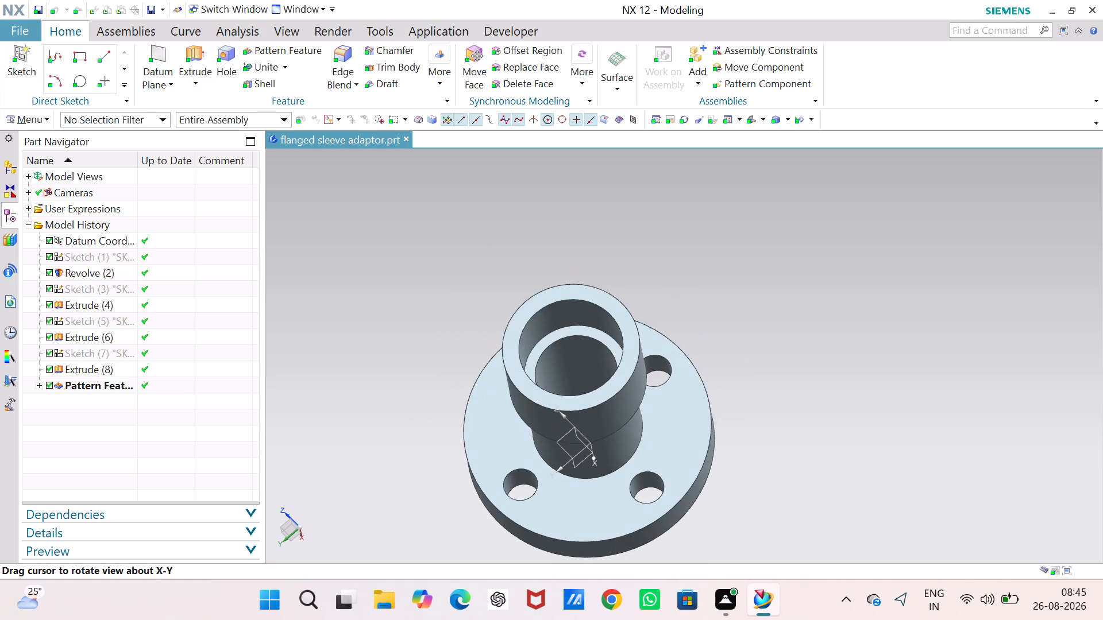
middle_drag(631, 326, 639, 346)
middle_drag(866, 290, 725, 302)
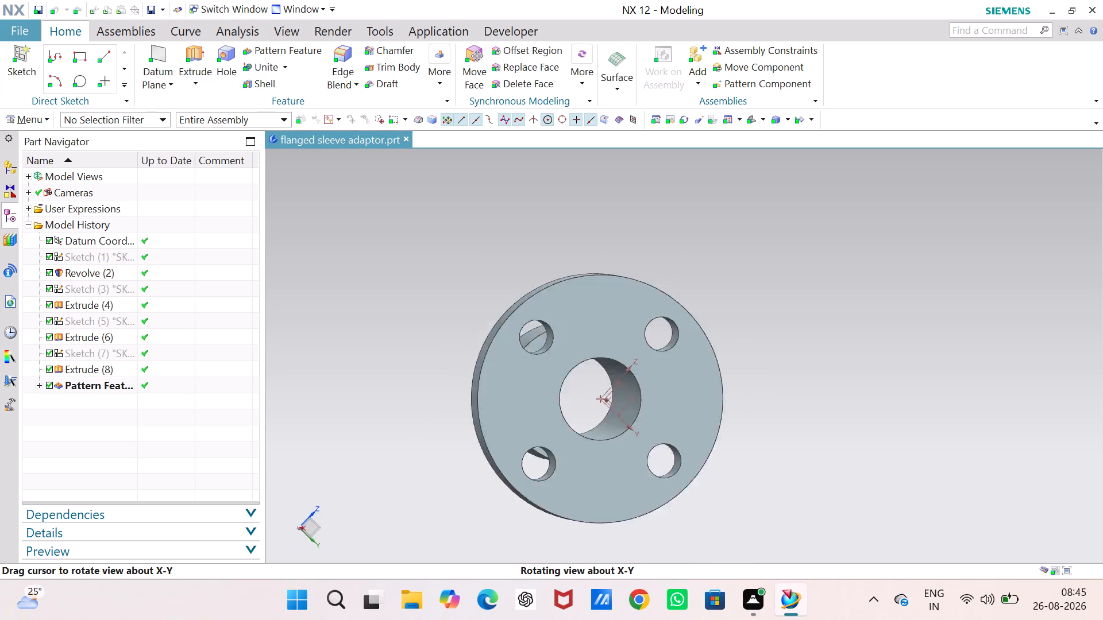
middle_drag(725, 302, 1053, 340)
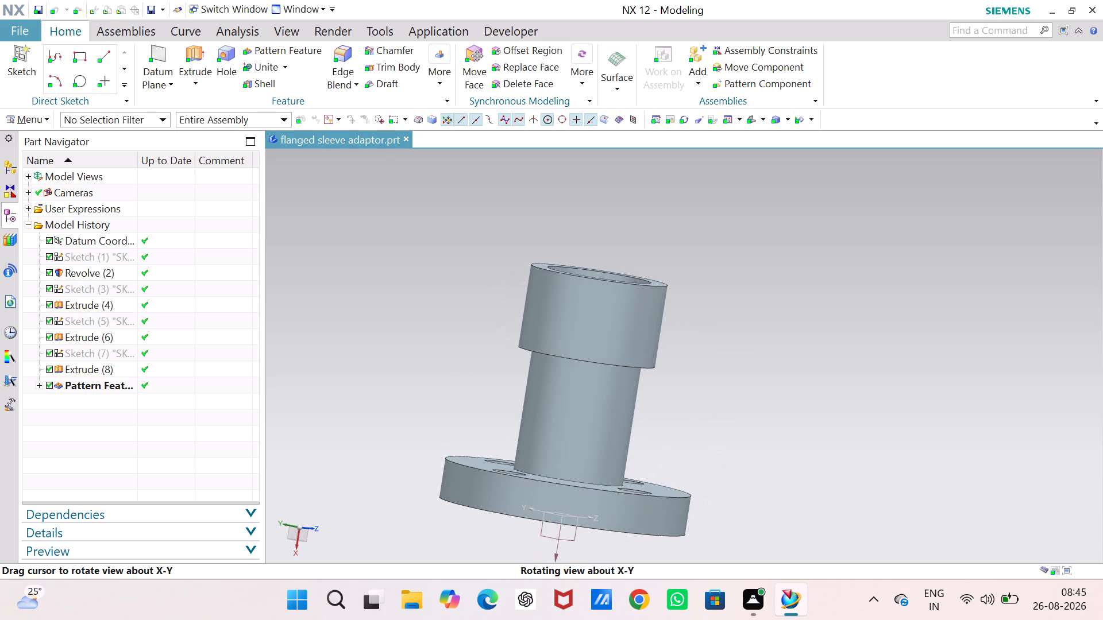
middle_drag(1053, 340, 1054, 340)
middle_drag(783, 381, 1029, 367)
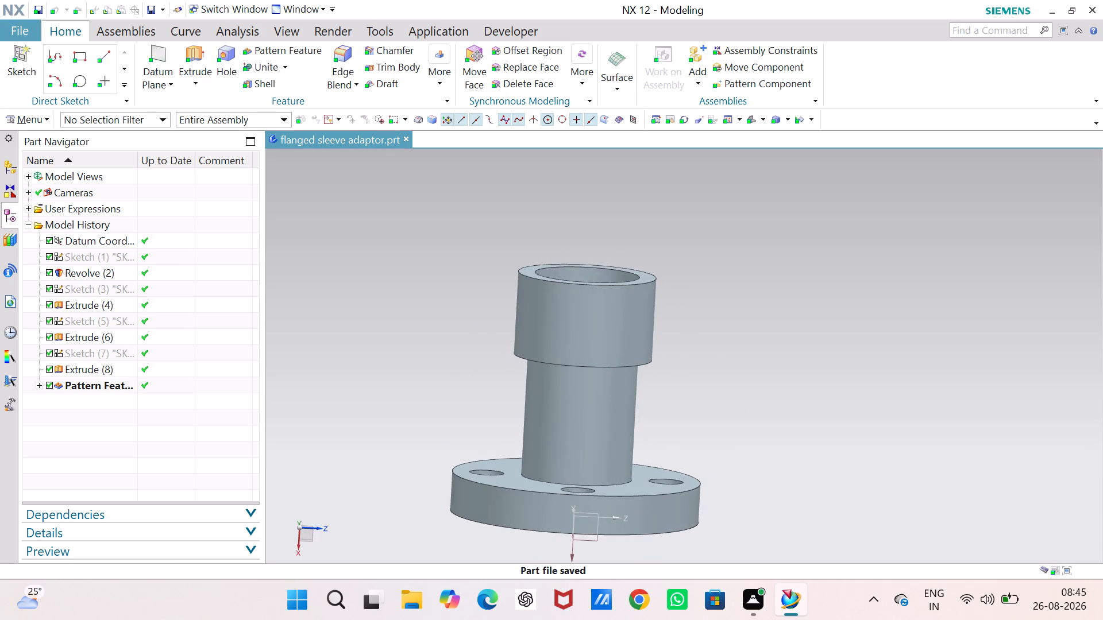
middle_drag(747, 427, 1074, 420)
middle_drag(778, 466, 980, 432)
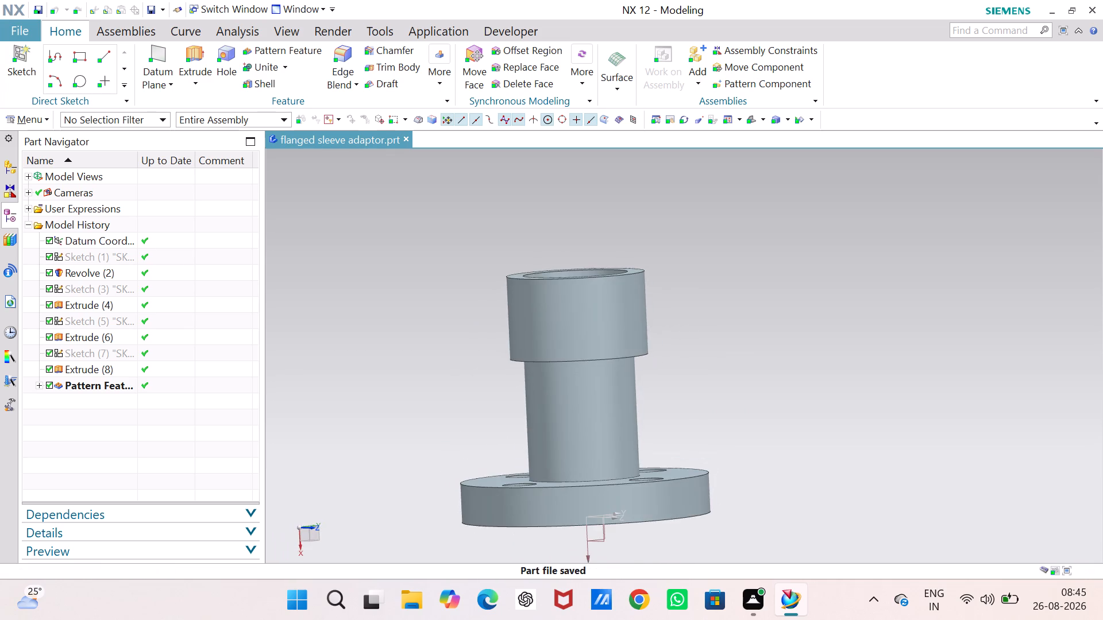
middle_drag(792, 457, 973, 417)
scroll(828, 425, down, 1)
middle_drag(828, 425, 776, 378)
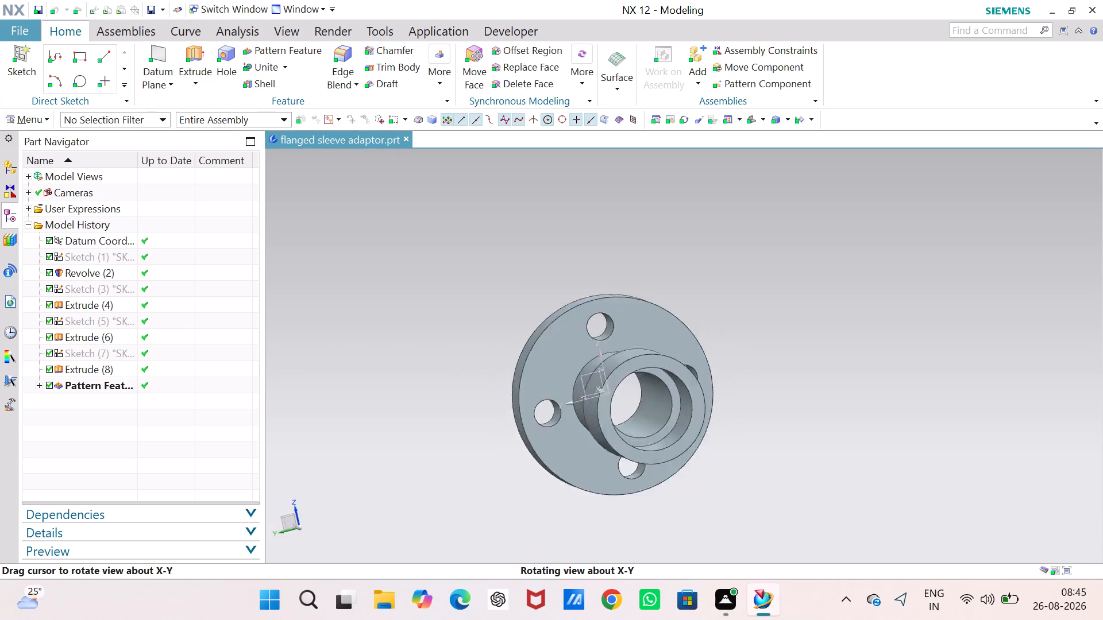
middle_drag(776, 378, 681, 361)
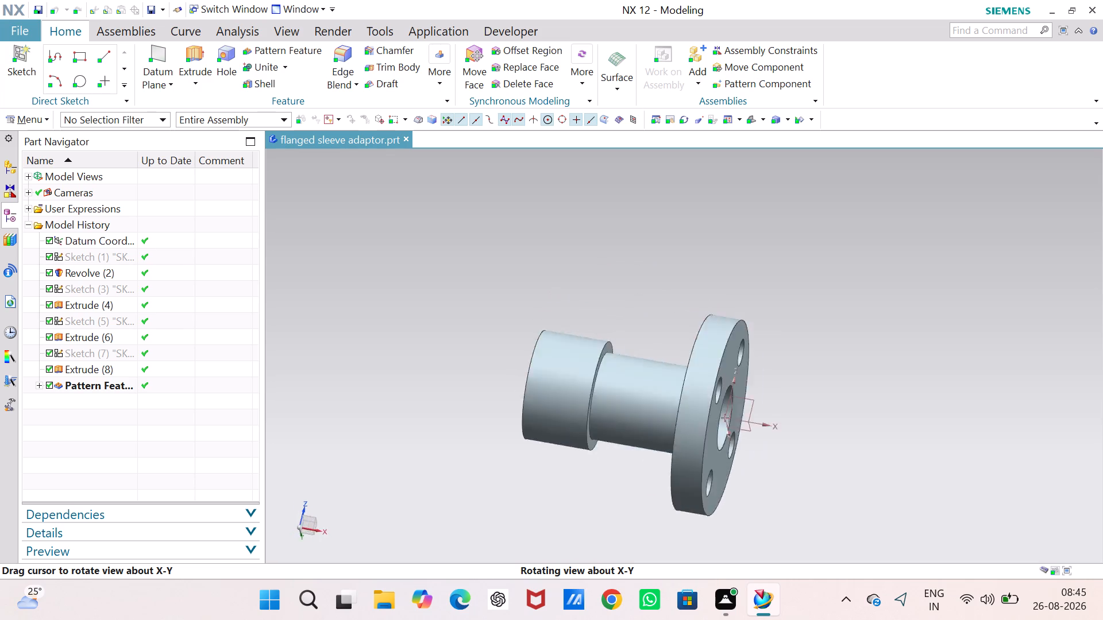
middle_drag(681, 361, 708, 286)
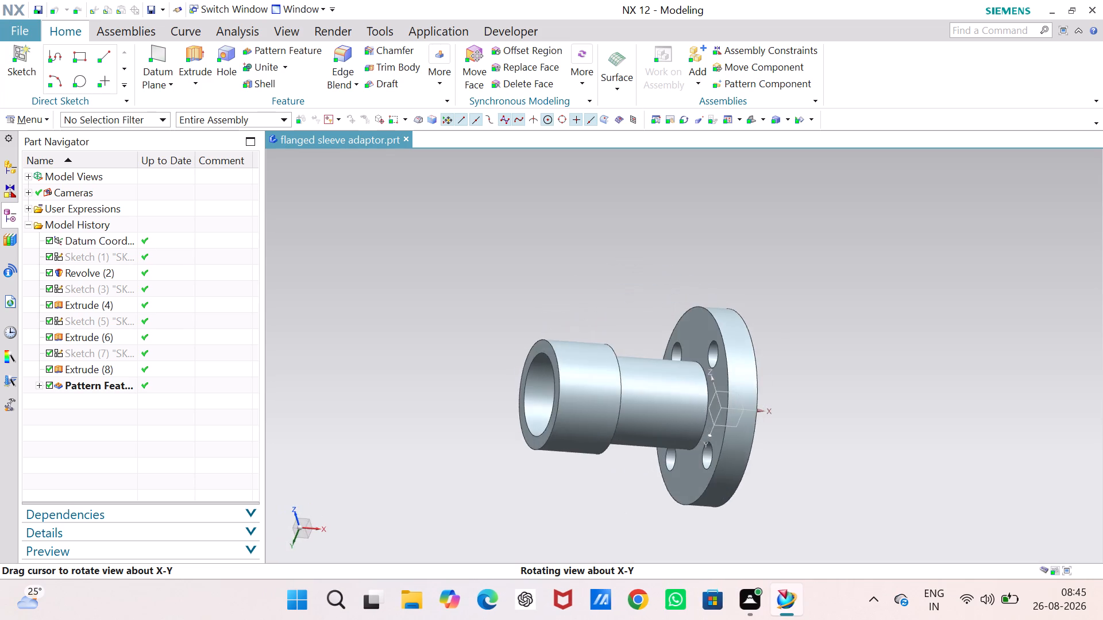
middle_drag(708, 286, 690, 325)
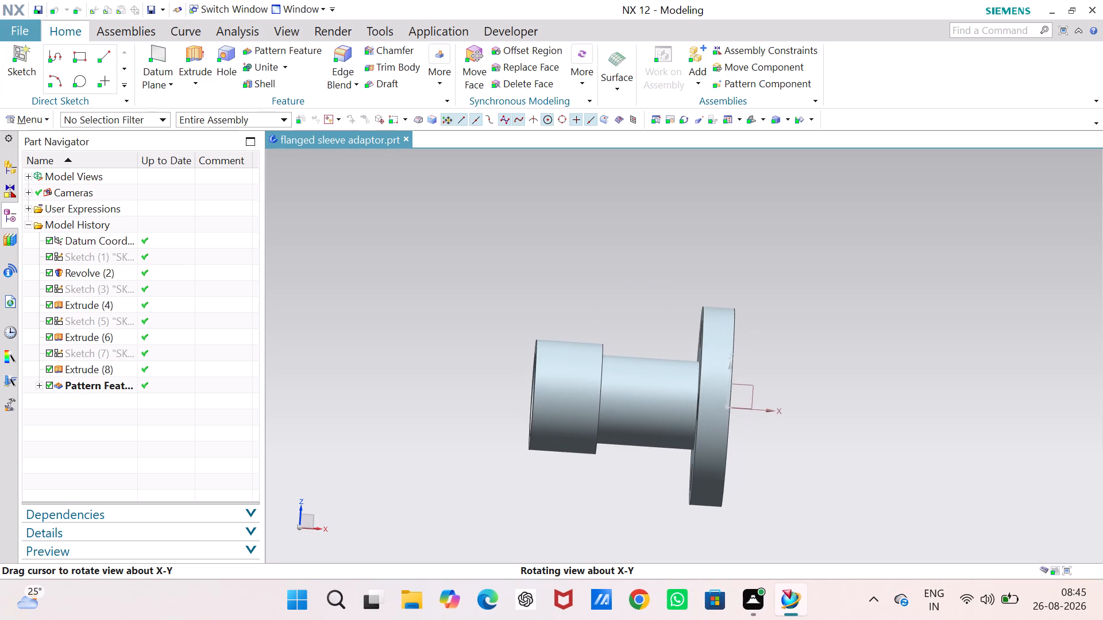
middle_drag(690, 325, 689, 325)
click(849, 339)
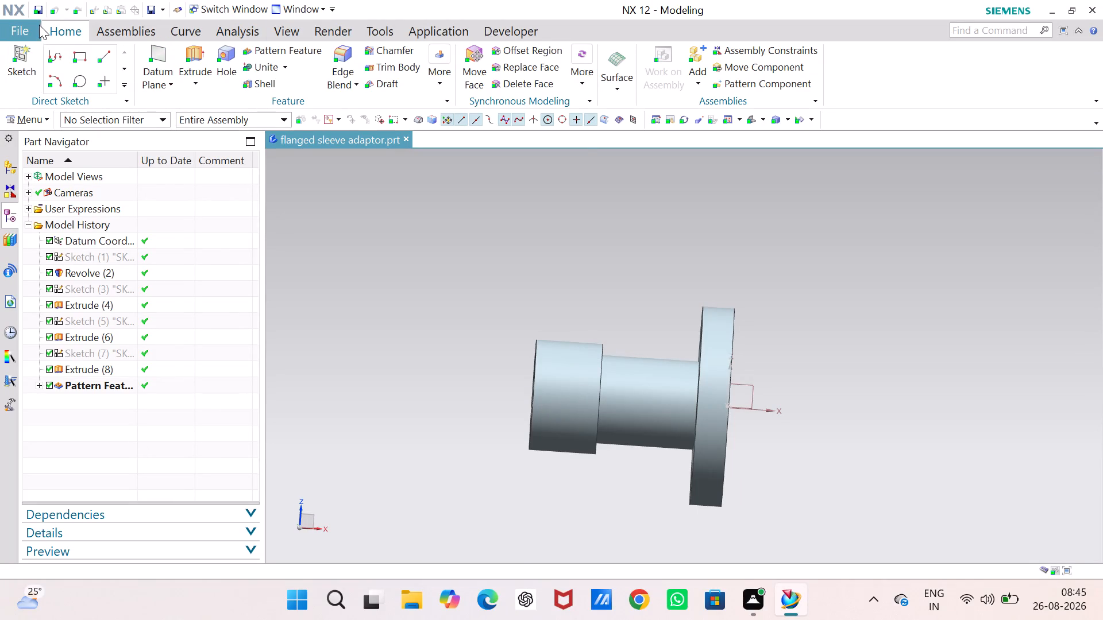
Create a new A3 - Size drawing in millimetres referencing the adaptor part, skipping the title block entries and the View Creation Wizard.
click(22, 25)
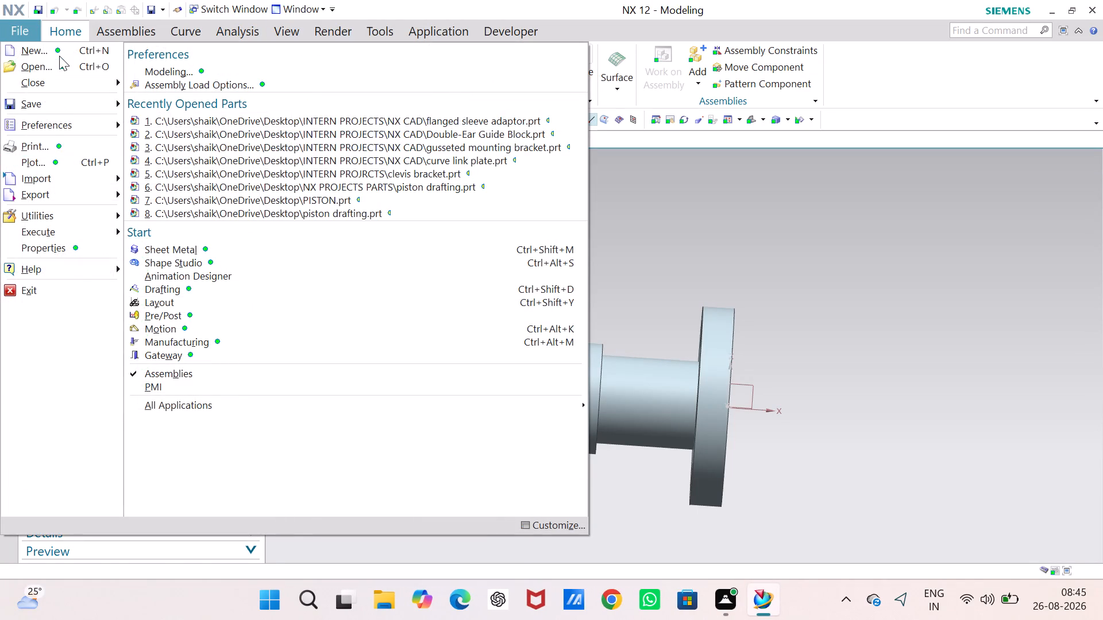
click(60, 53)
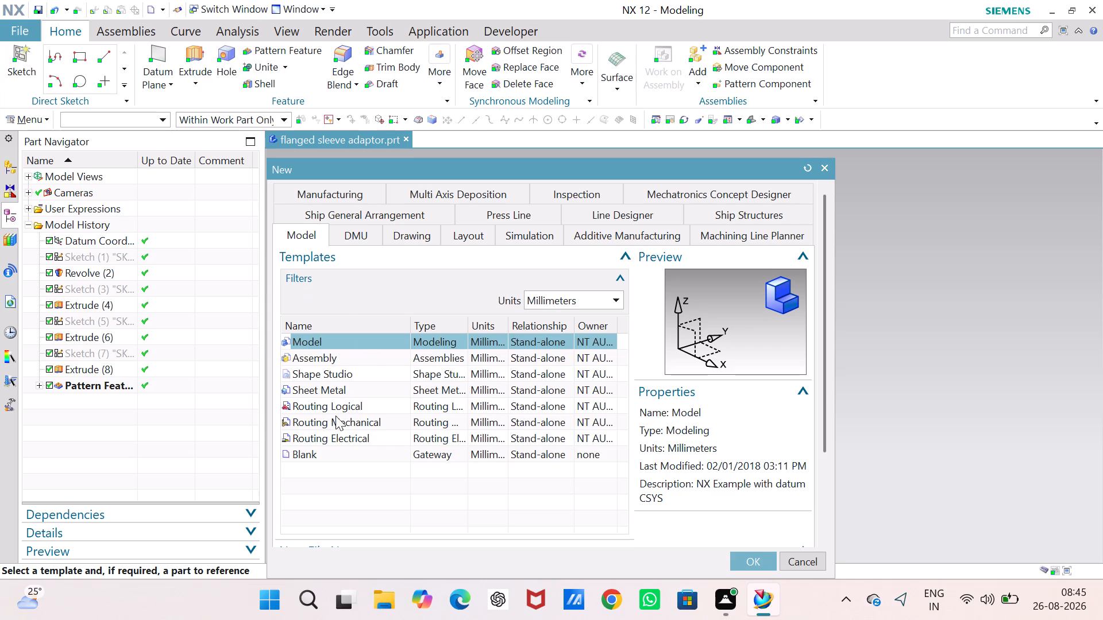
click(402, 226)
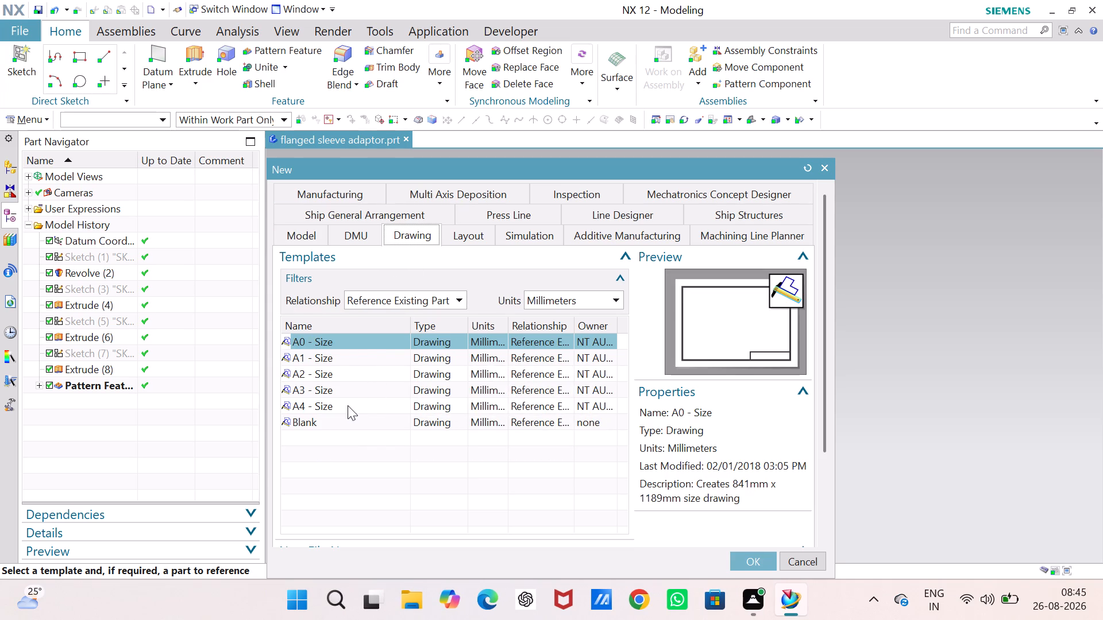
click(354, 392)
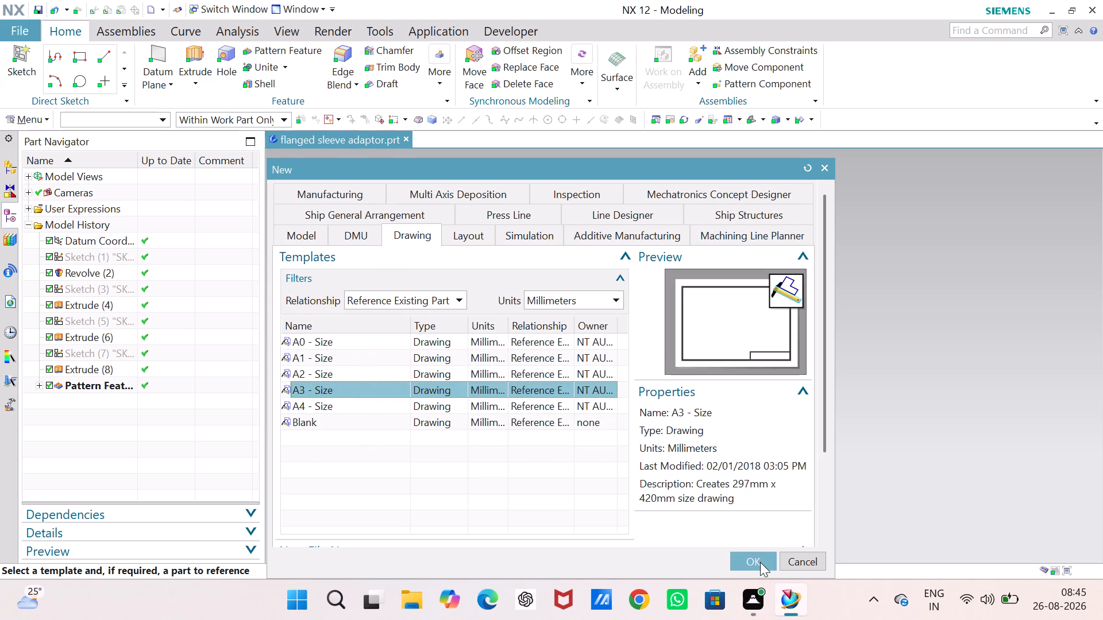
click(760, 561)
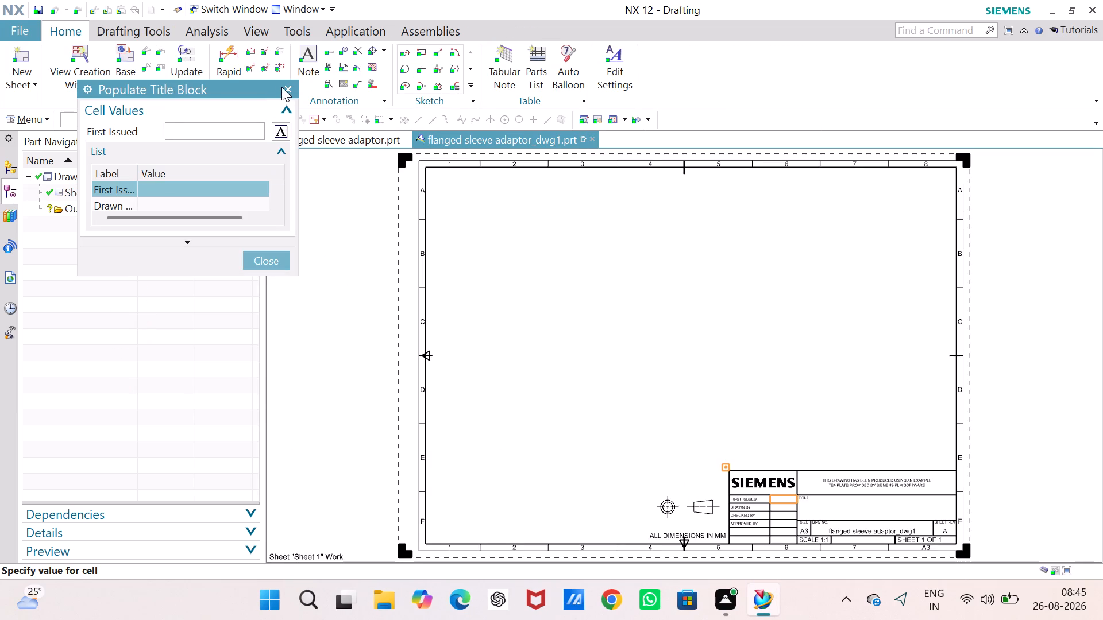
click(283, 87)
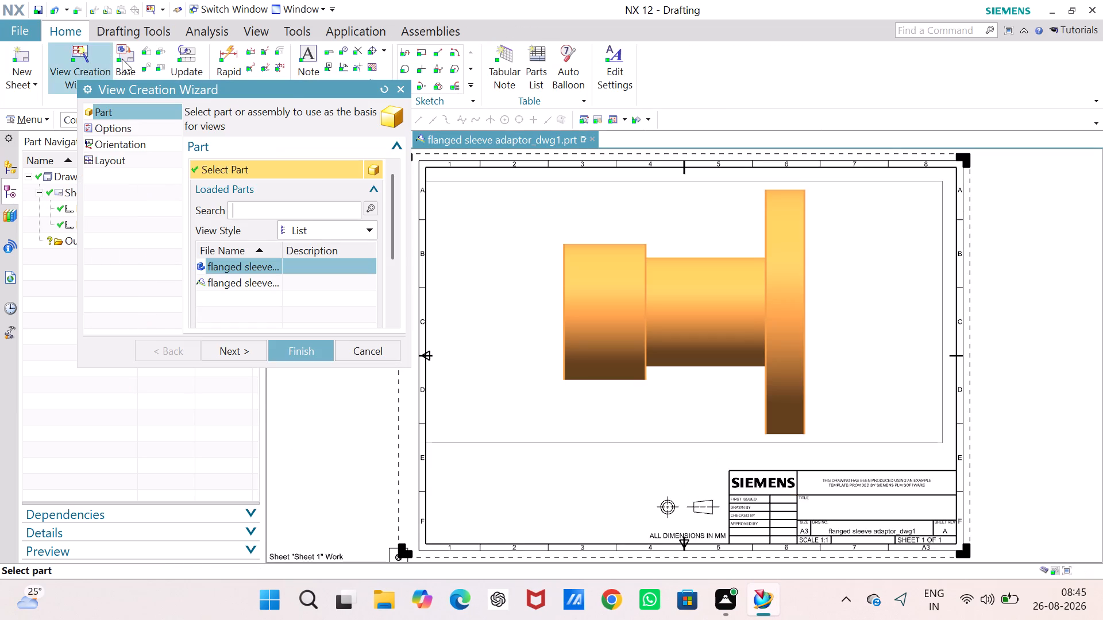
click(396, 93)
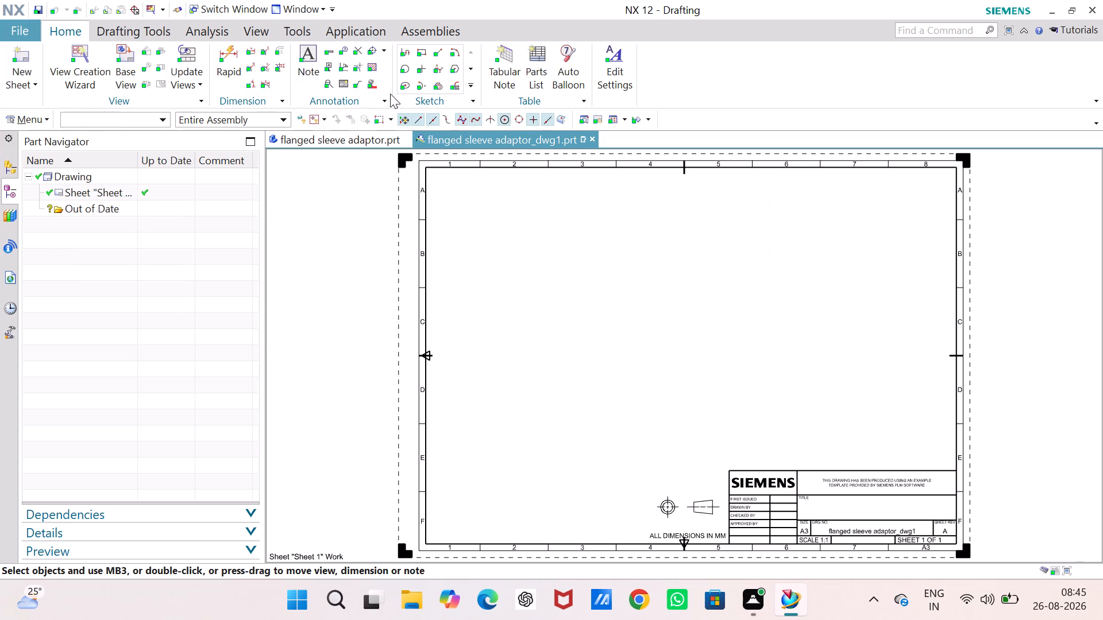
Place a Front base view at 1:1 on the sheet's lower left, with a projected view of the flange face to its right.
click(130, 65)
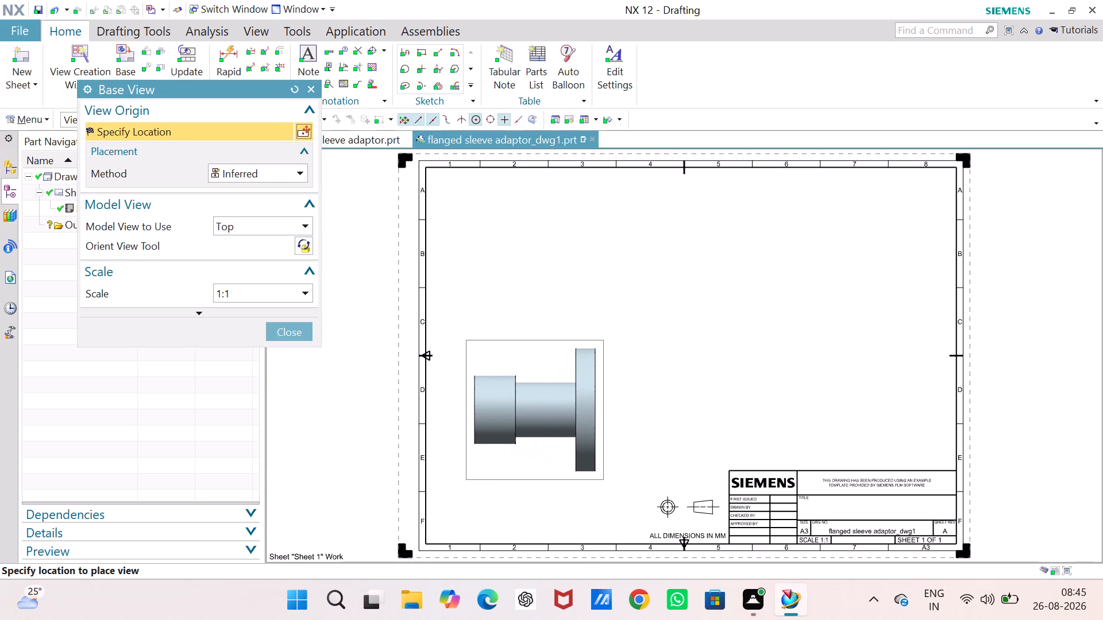
click(299, 227)
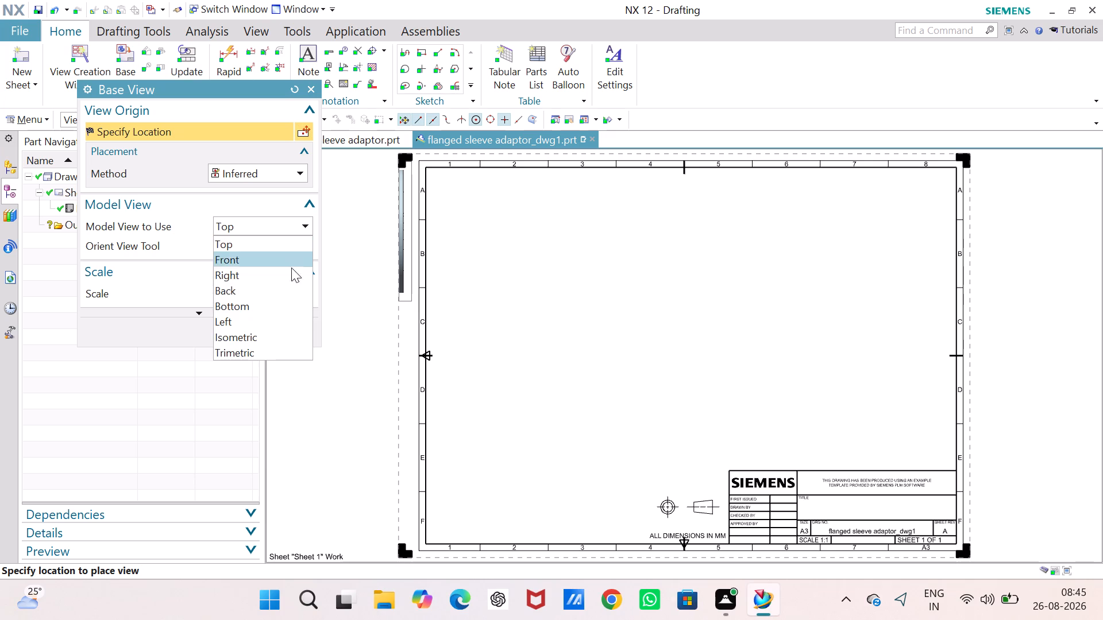
click(283, 258)
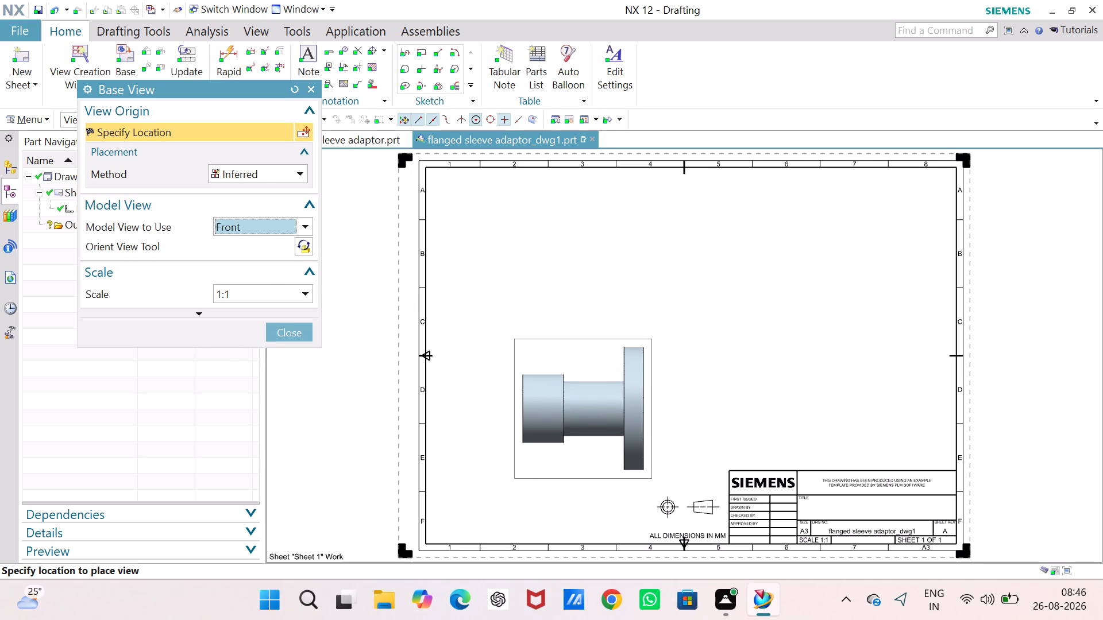
click(564, 414)
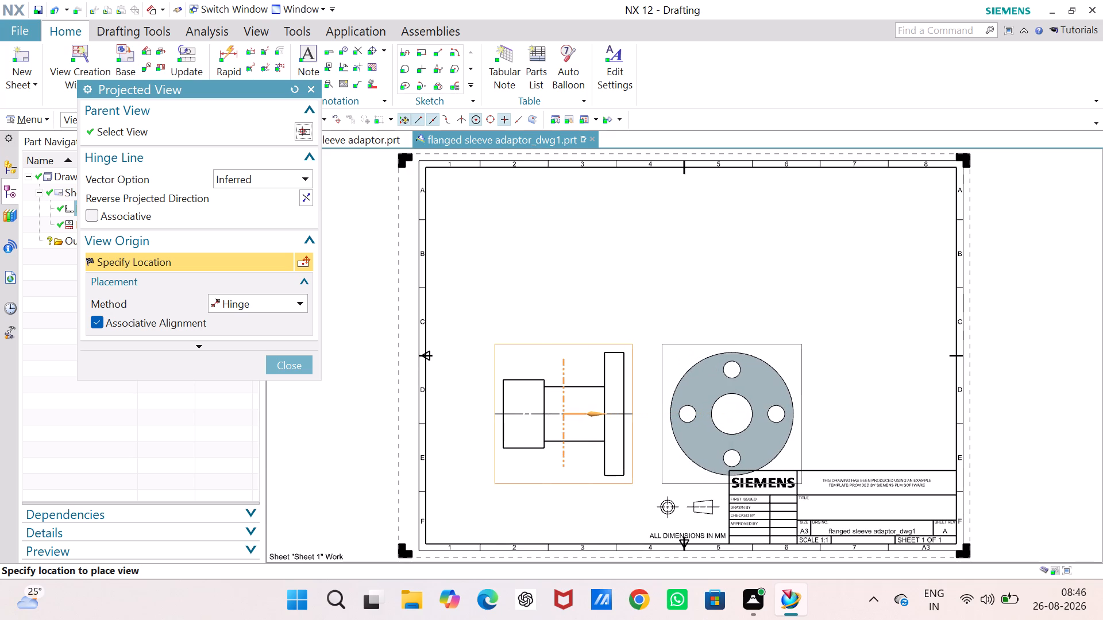
click(732, 394)
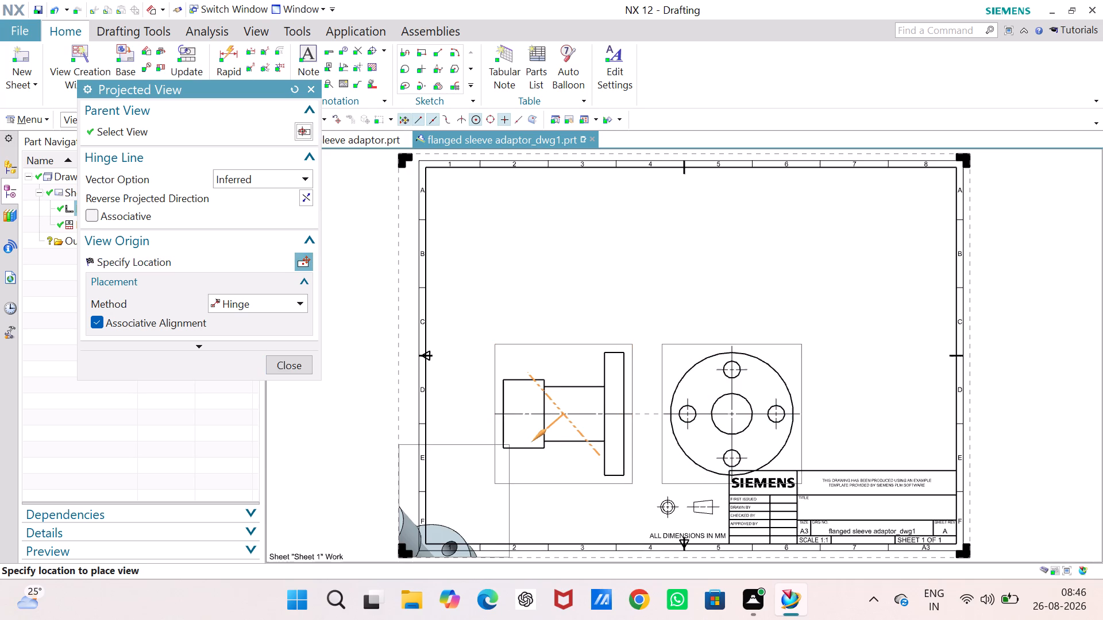
click(281, 368)
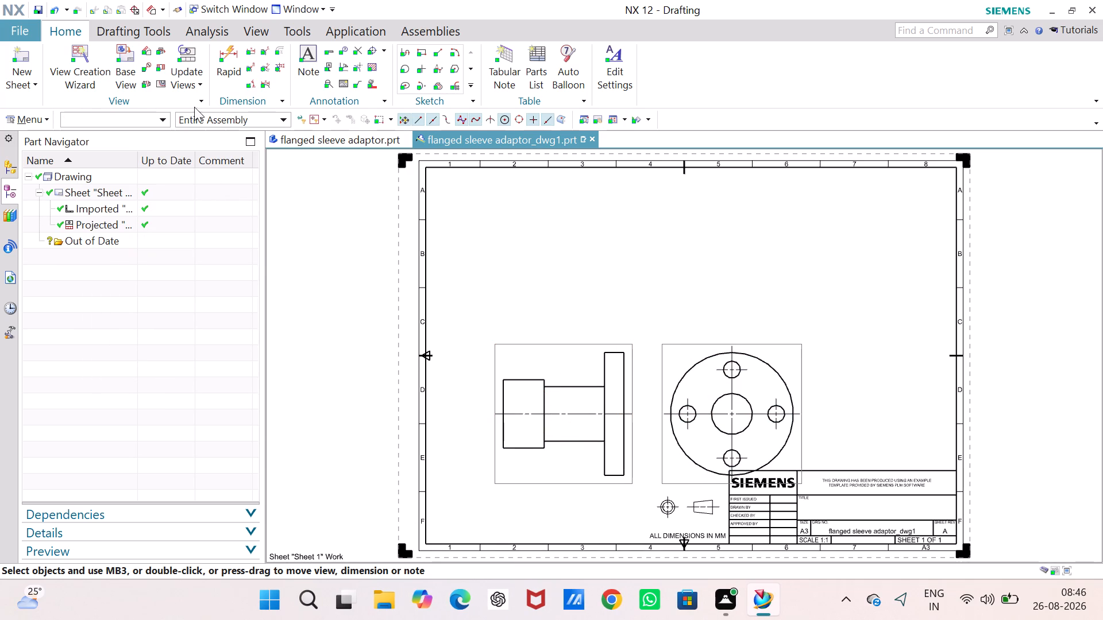
Add an Isometric base view of the adaptor at 1:1 in the sheet's upper right corner.
click(125, 56)
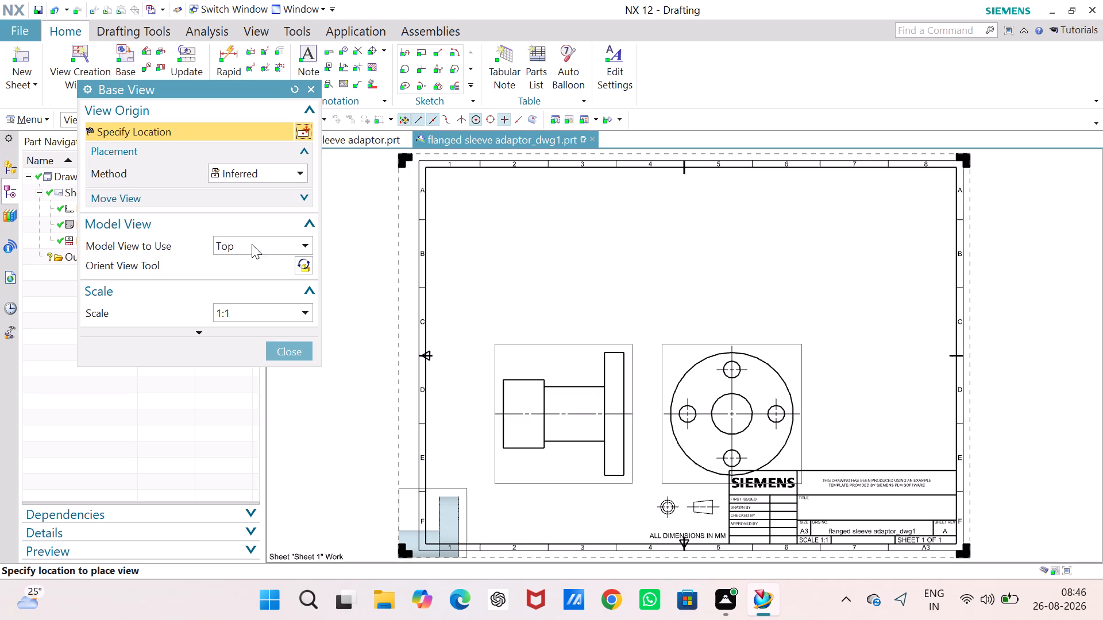
click(299, 242)
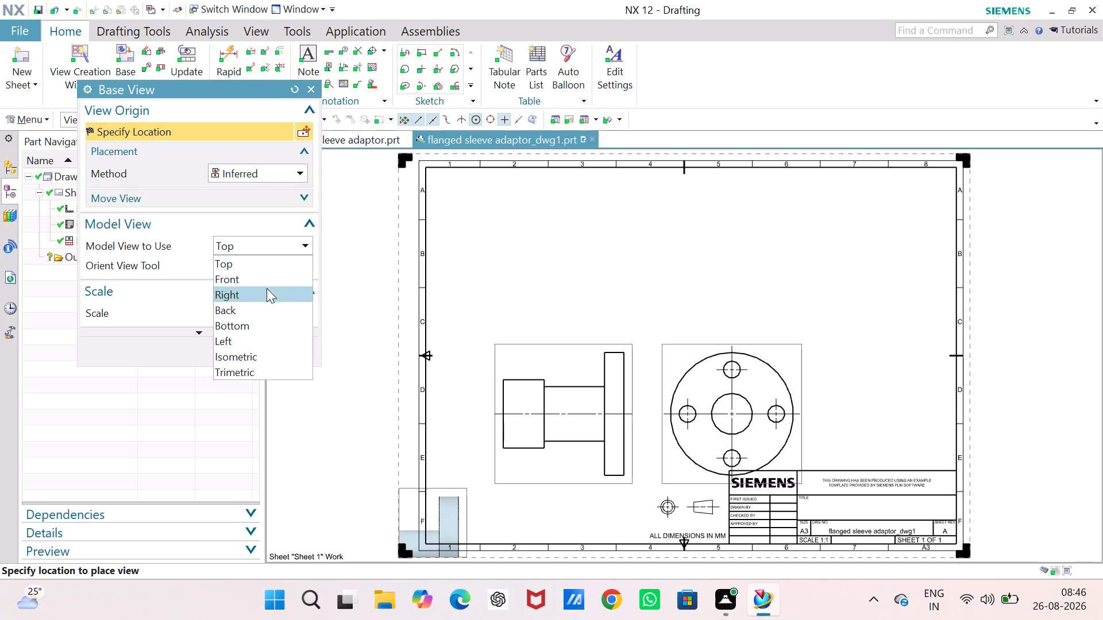
click(259, 355)
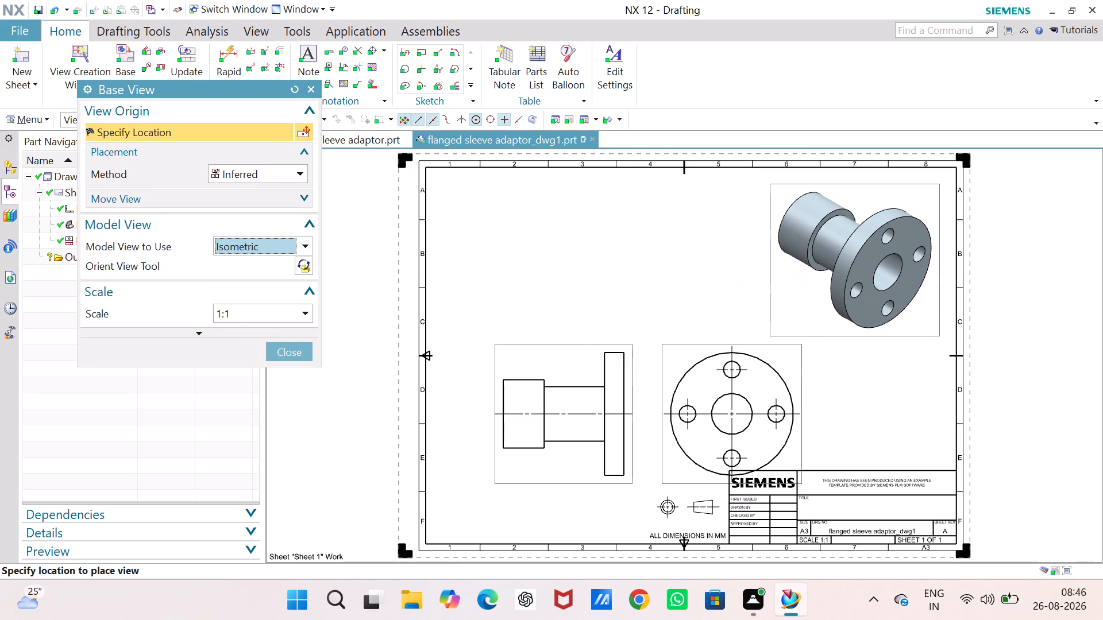
click(855, 258)
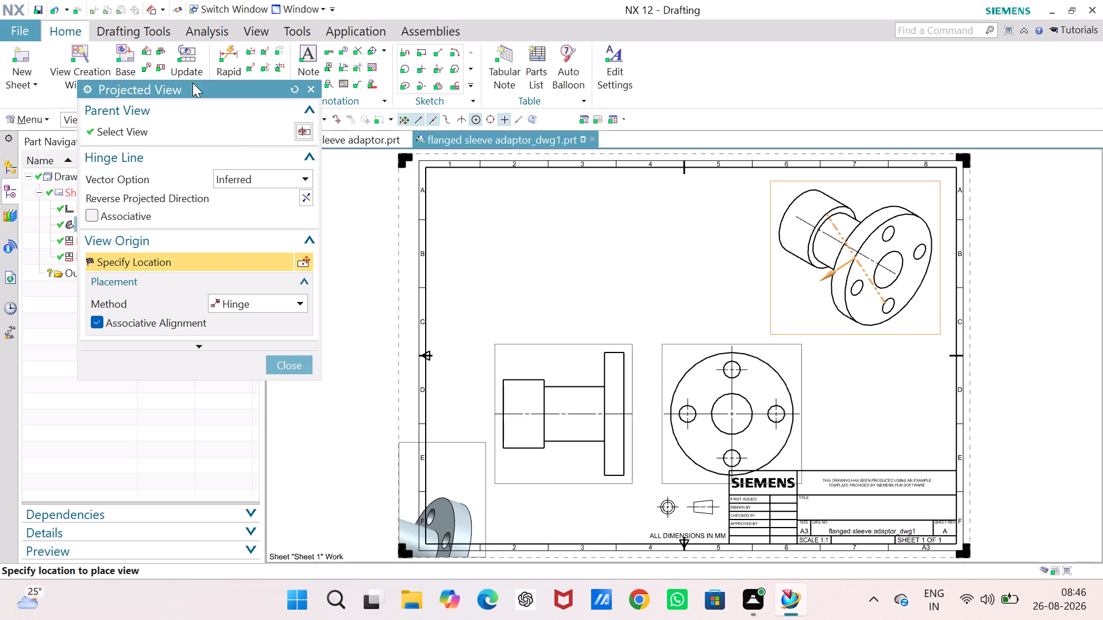
click(316, 87)
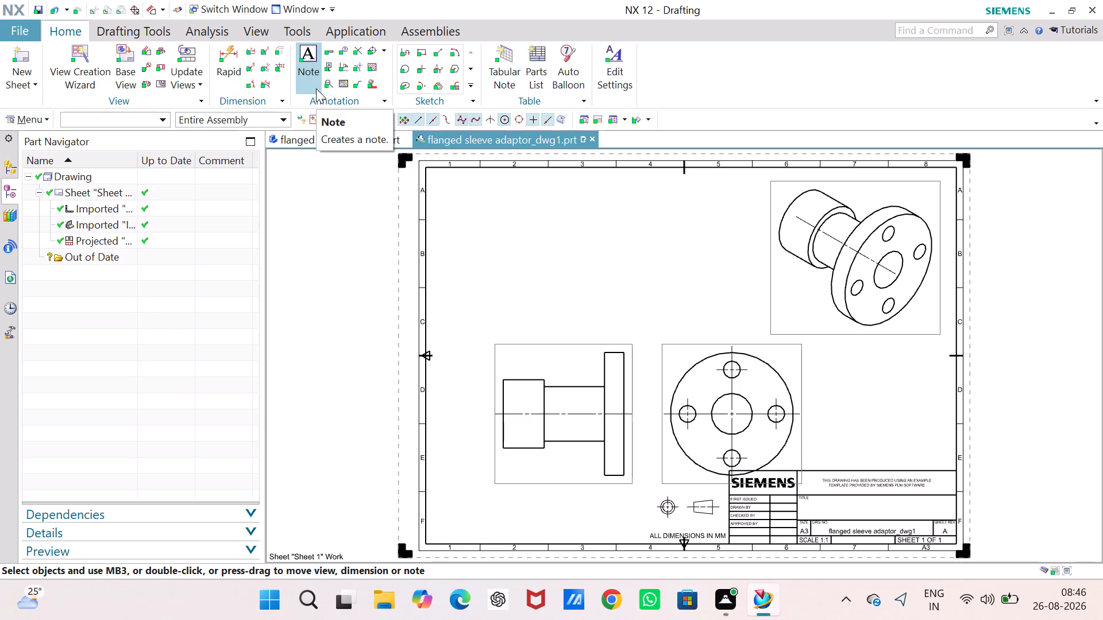
Reposition the front view and the projected flange view slightly up and to the left, clear of the title block.
drag(590, 343, 573, 325)
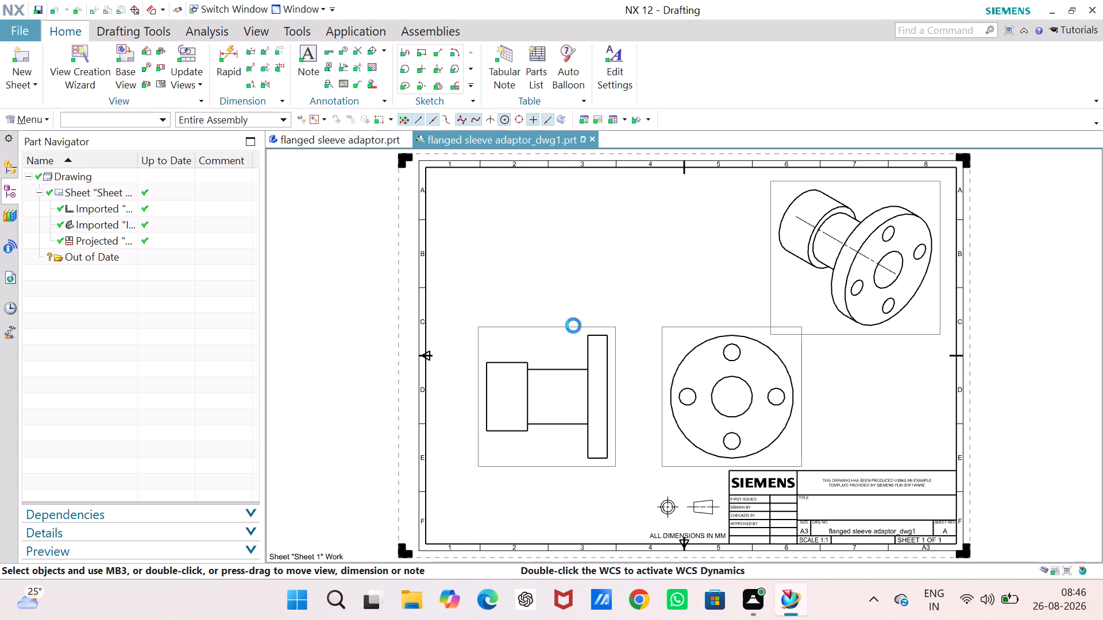
drag(664, 325, 651, 327)
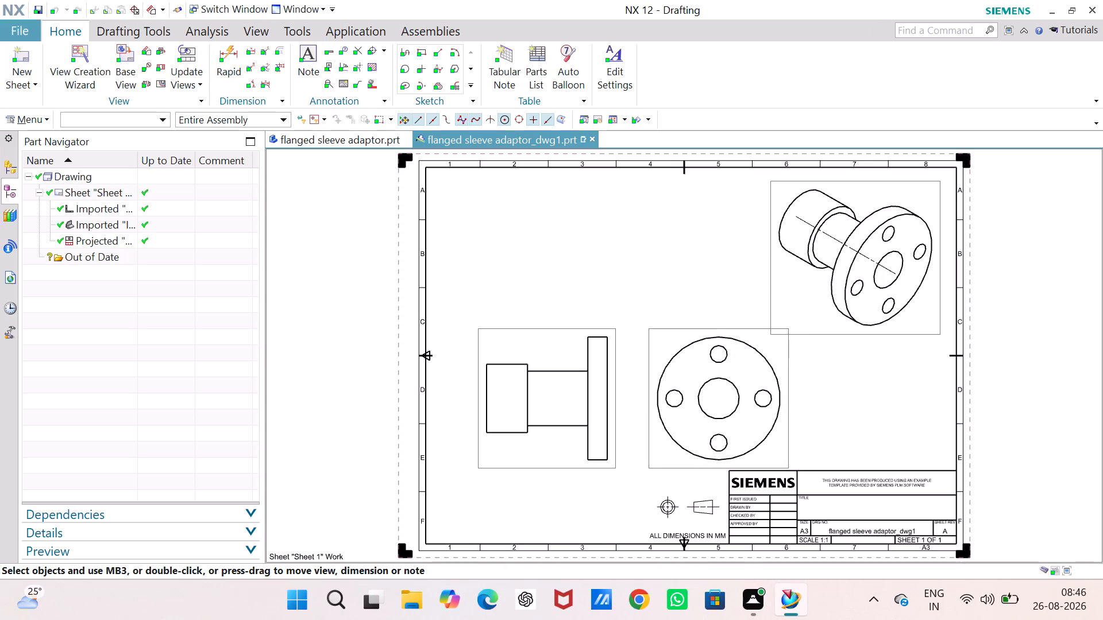
drag(651, 327, 646, 327)
click(597, 267)
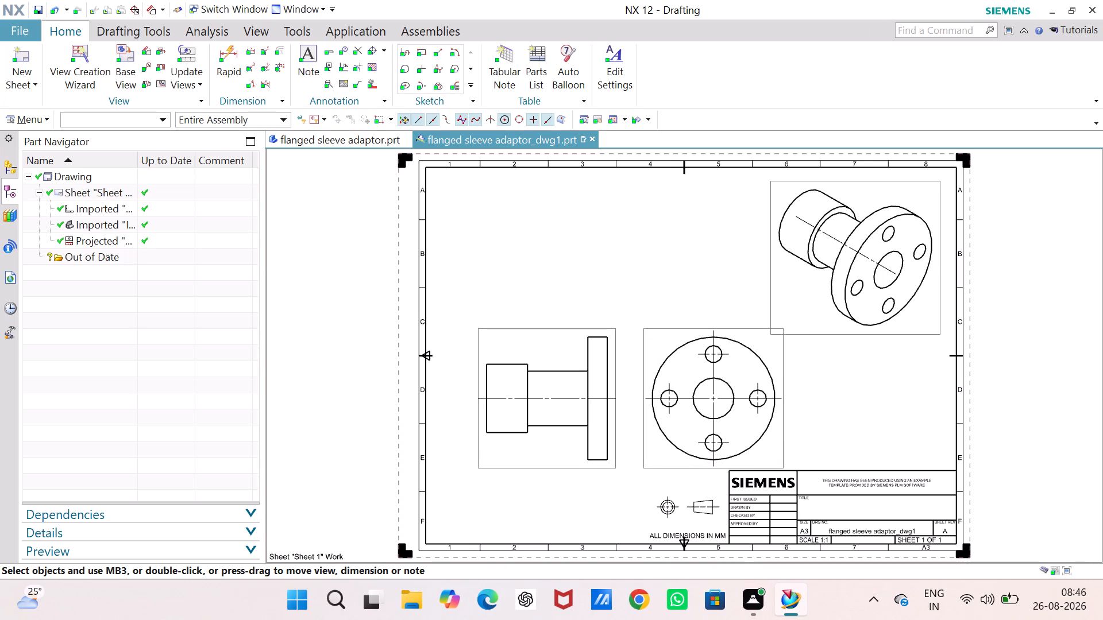
click(335, 286)
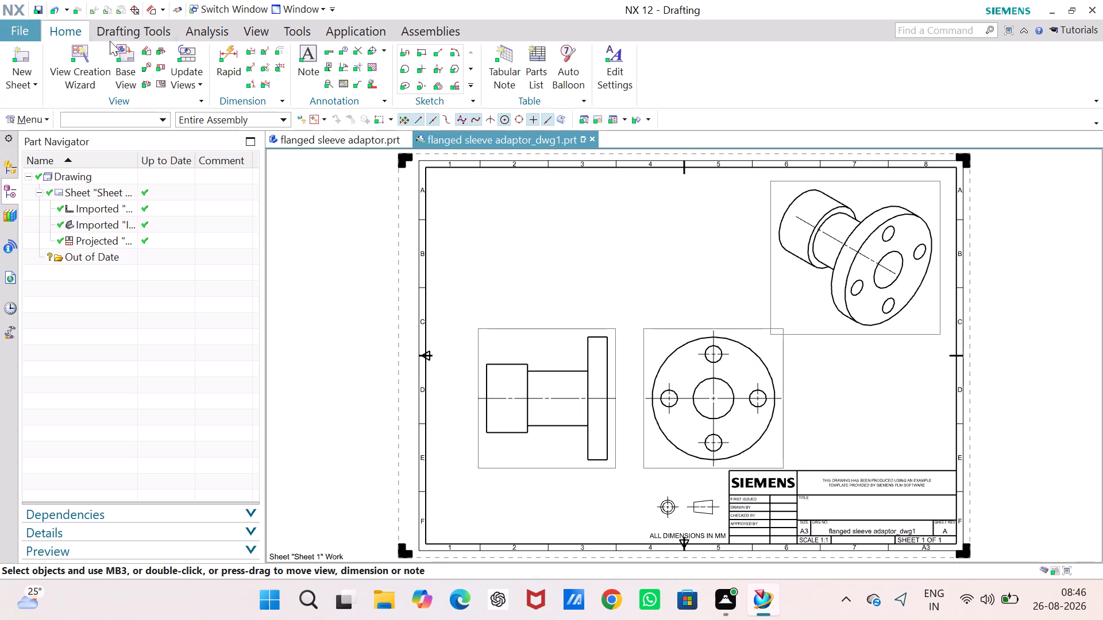
Create a simple section view cut along the front view's horizontal centreline and place it directly above the front view.
click(162, 65)
click(546, 400)
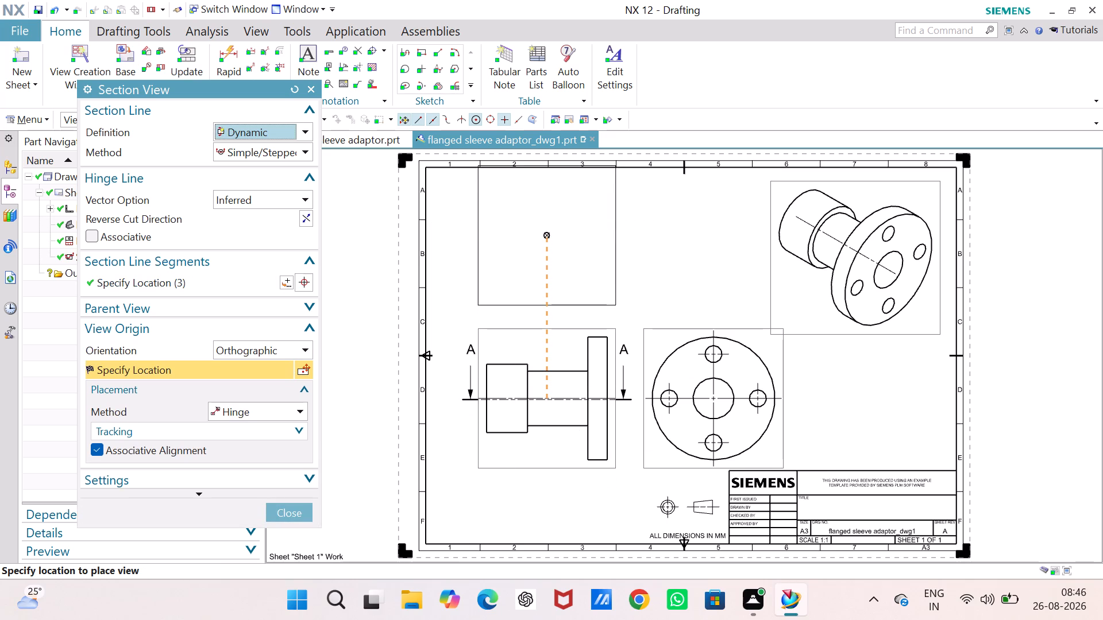
click(535, 246)
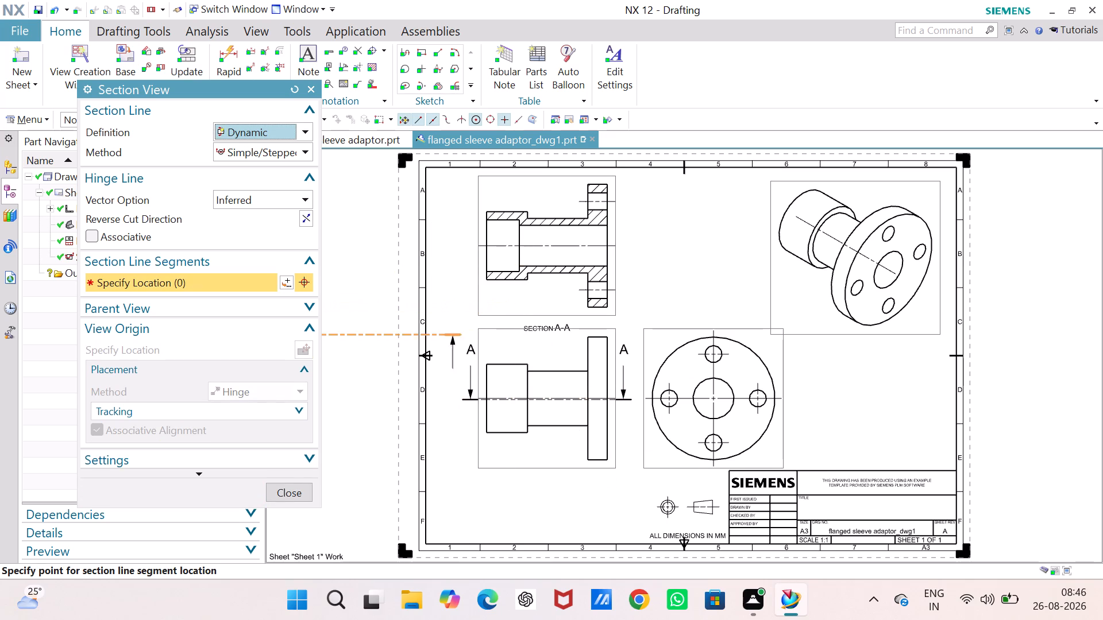
In the adaptor model, chamfer the bore edge on the flange face using Offset and Angle, distance 3 mm and angle 3.5°.
click(278, 493)
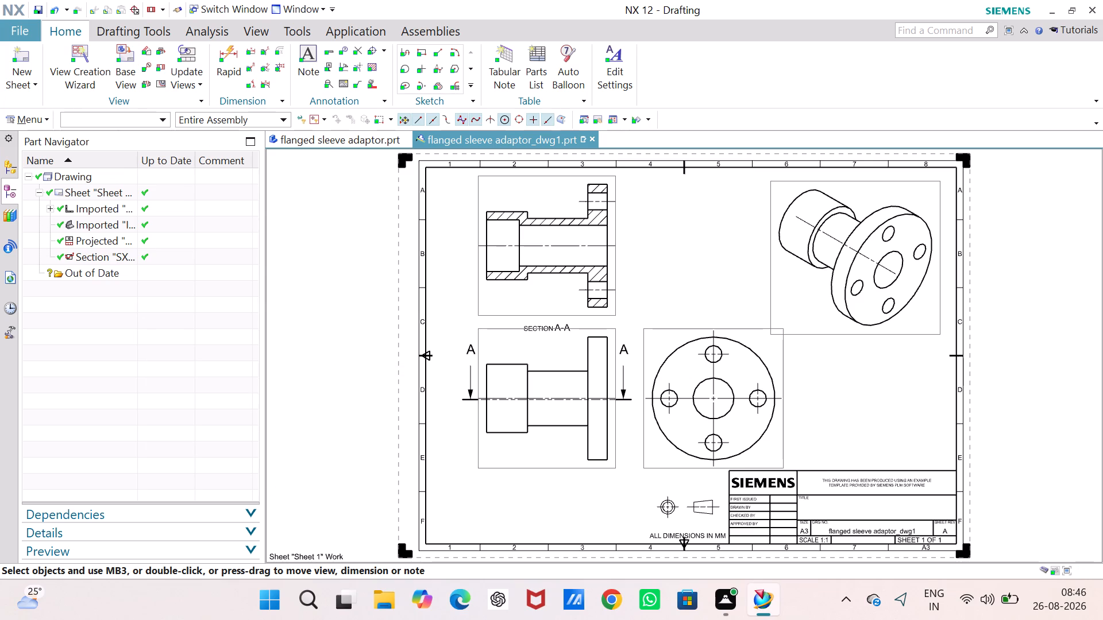
click(322, 144)
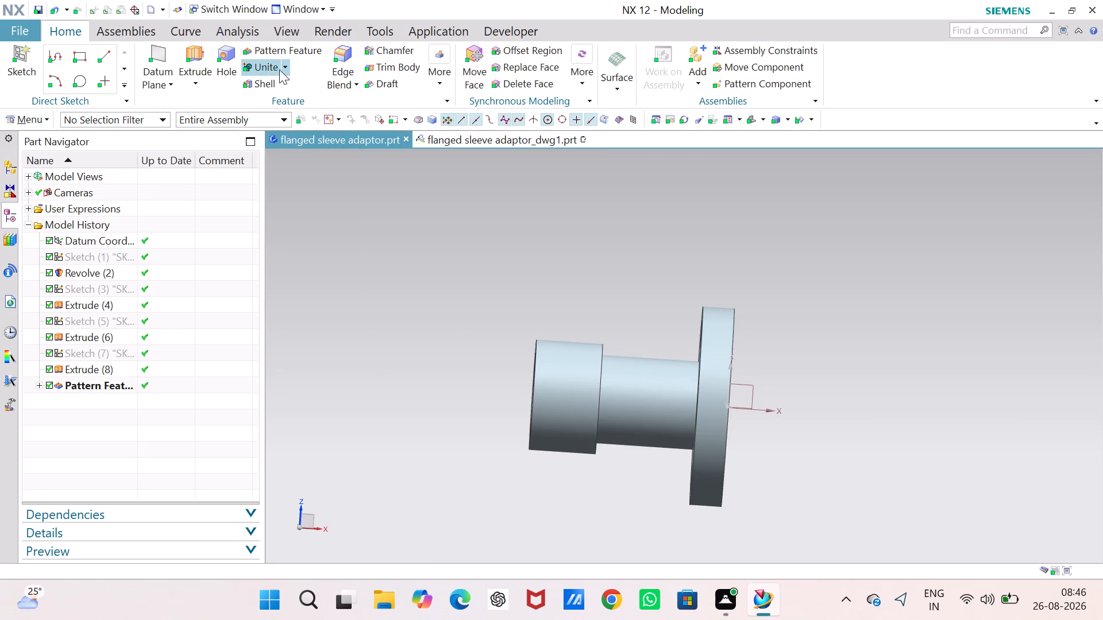
click(384, 53)
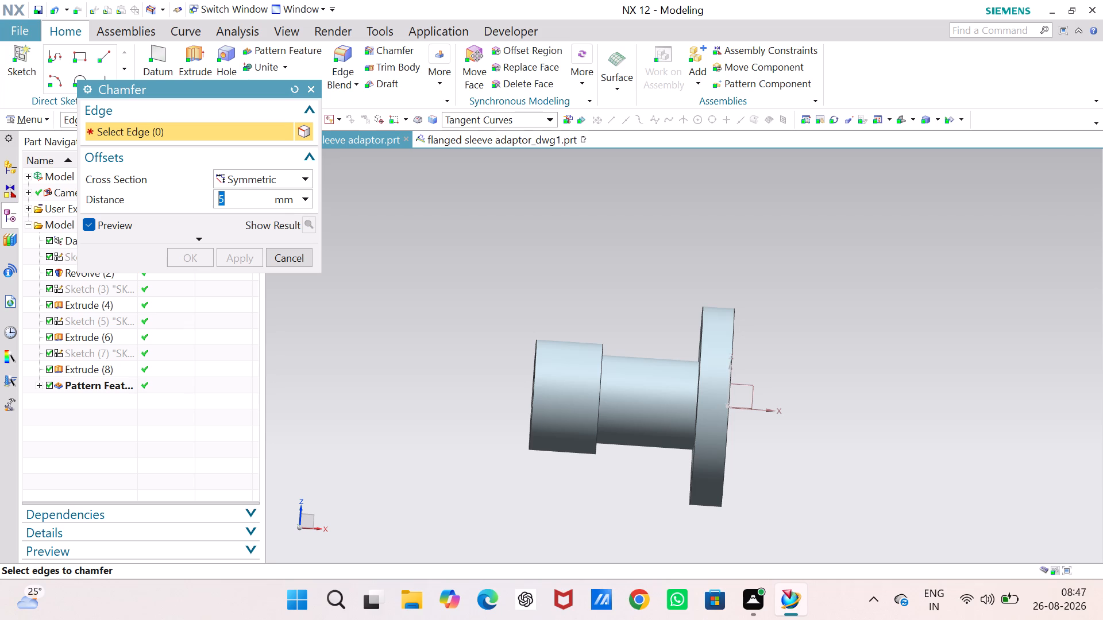
click(307, 176)
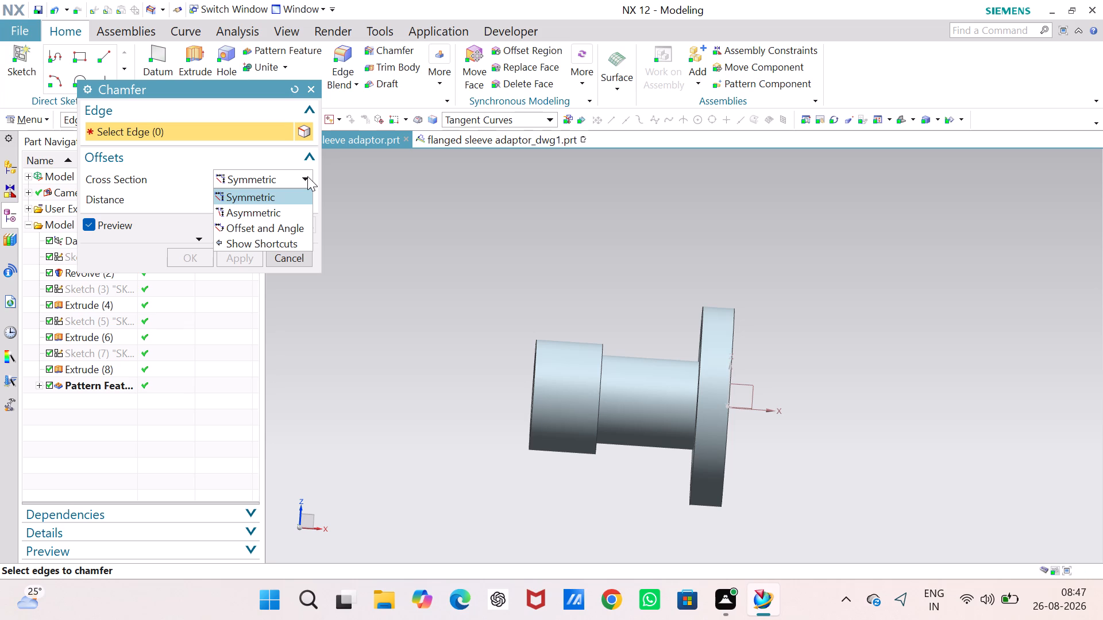
click(286, 226)
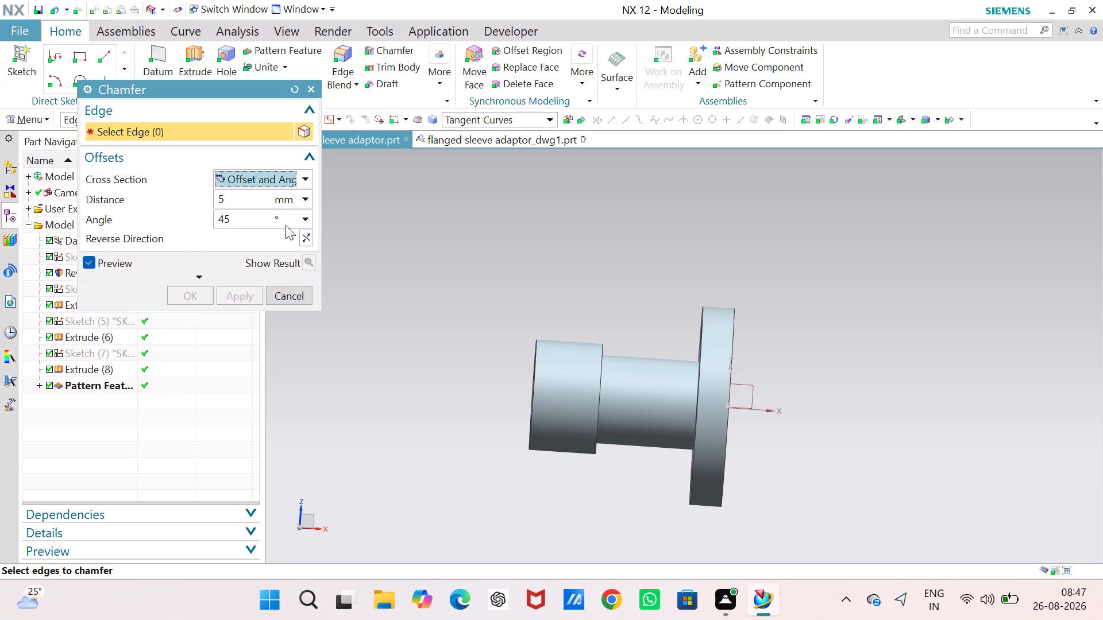
click(261, 197)
click(261, 197)
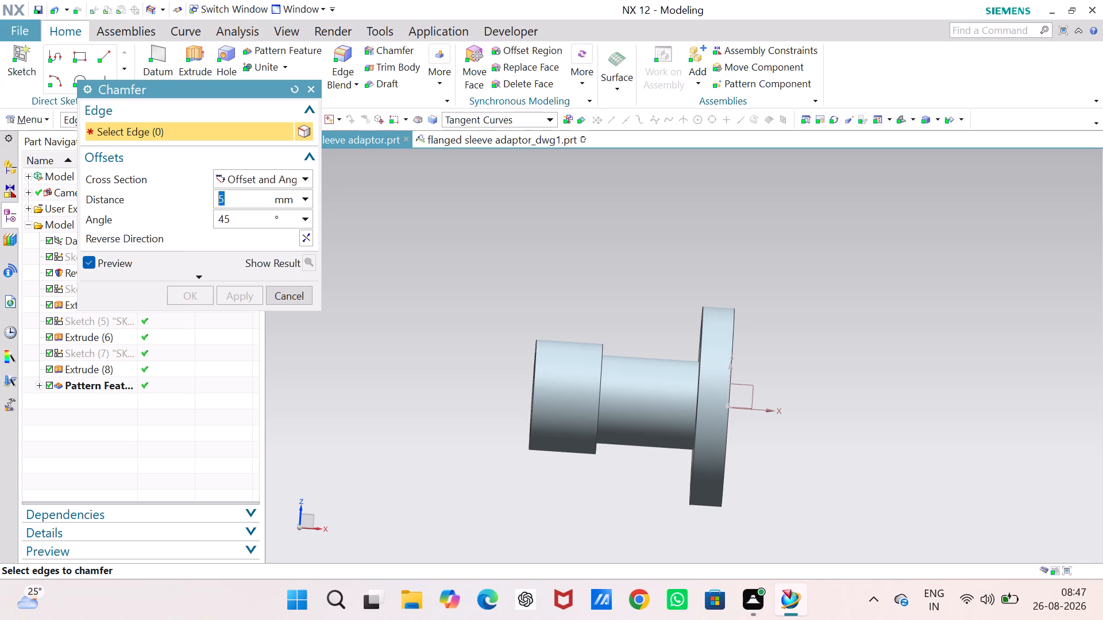
key(3)
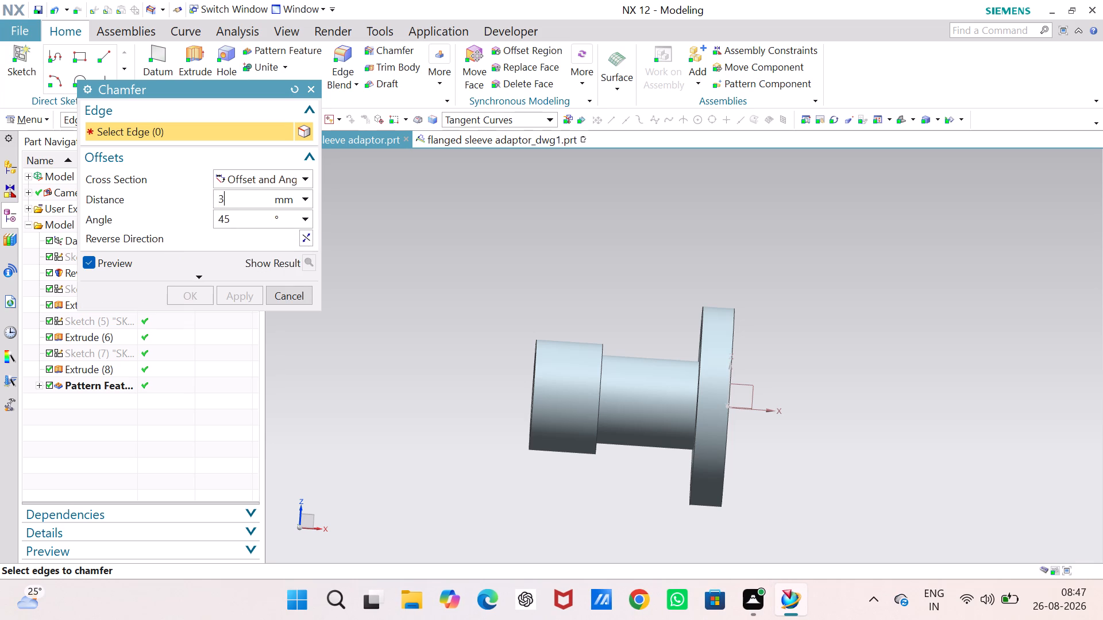
double_click(240, 220)
key(3)
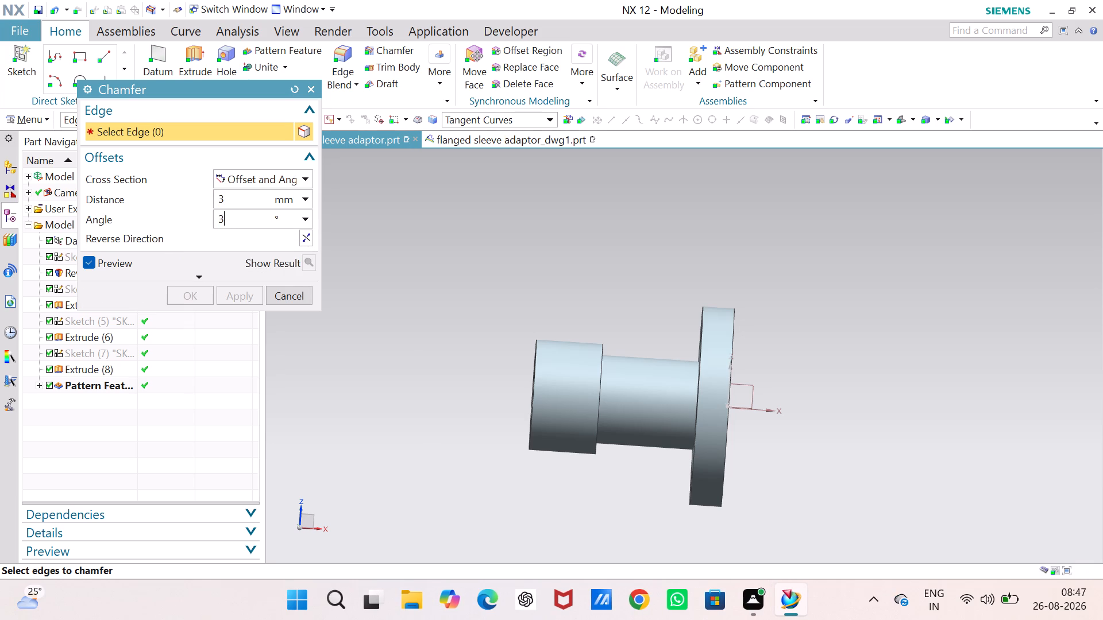
key(period)
key(5)
click(436, 250)
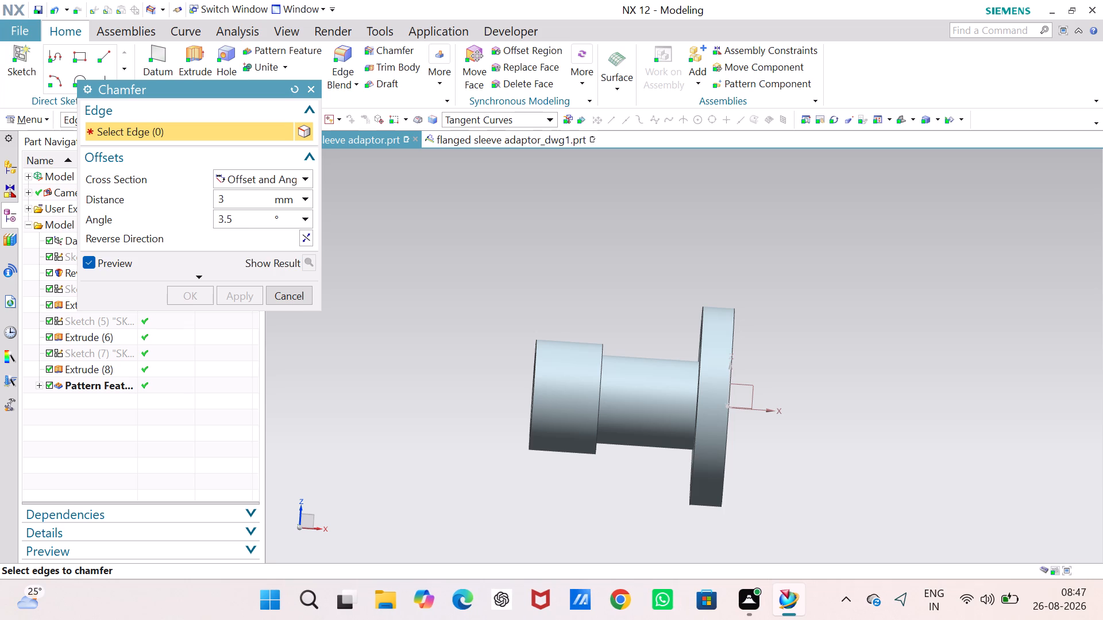
middle_drag(436, 250, 362, 228)
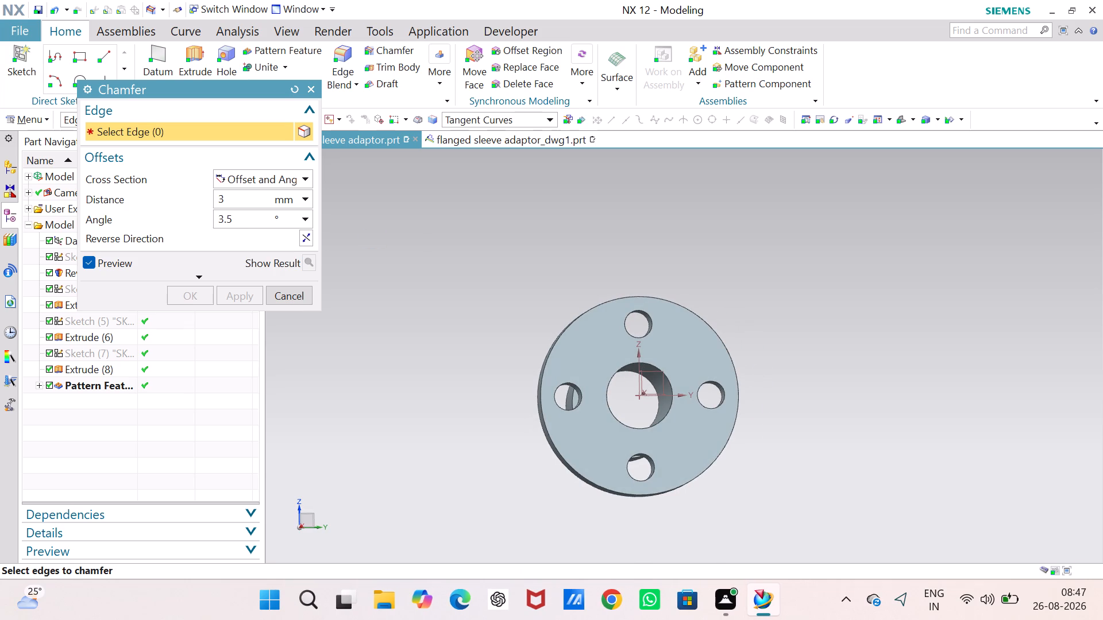
click(615, 374)
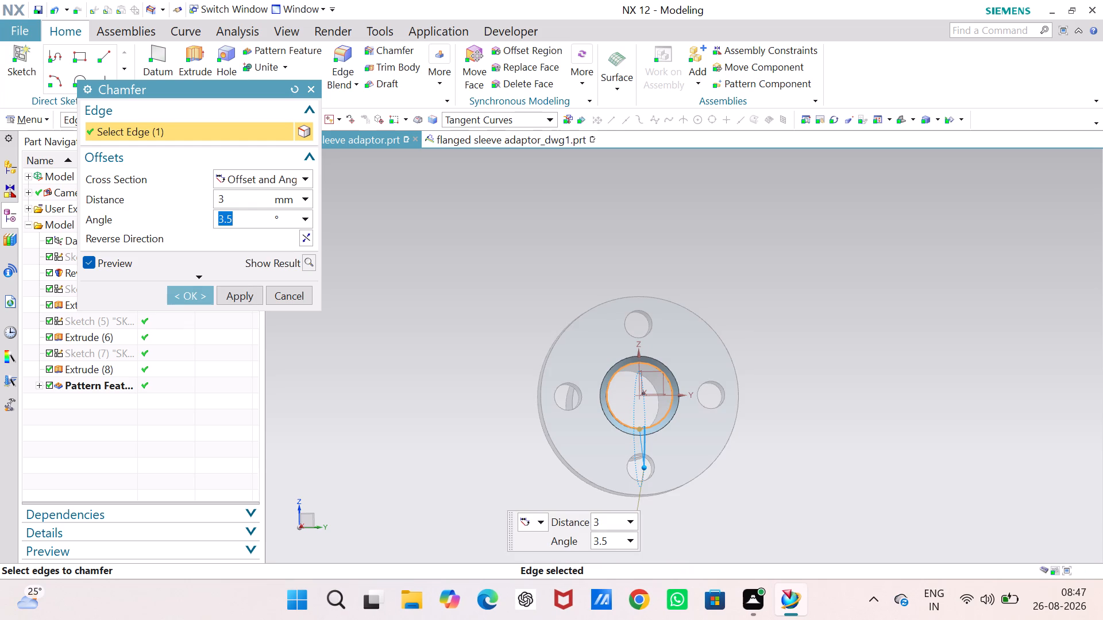
click(196, 294)
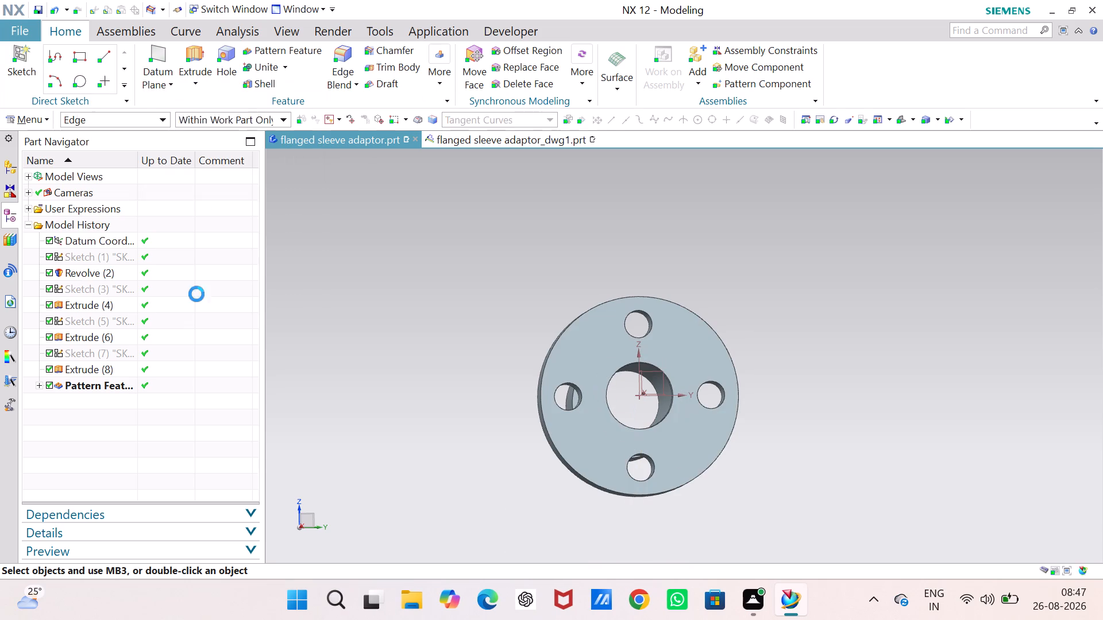
Inspect the chamfered adaptor from several angles and save the part.
middle_drag(470, 330, 492, 331)
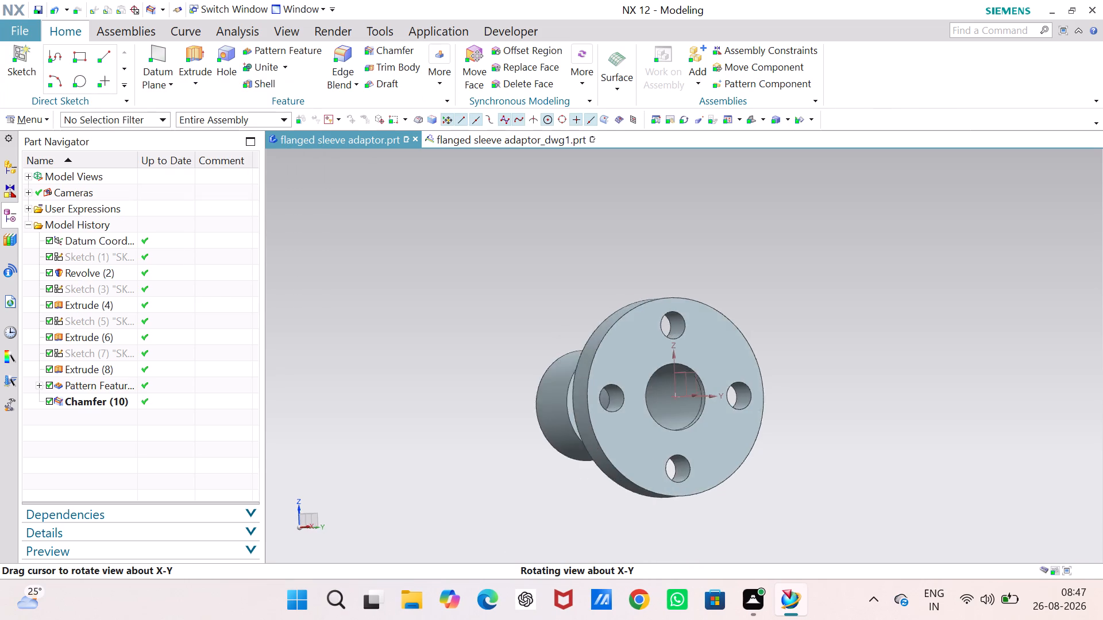
middle_drag(492, 331, 561, 321)
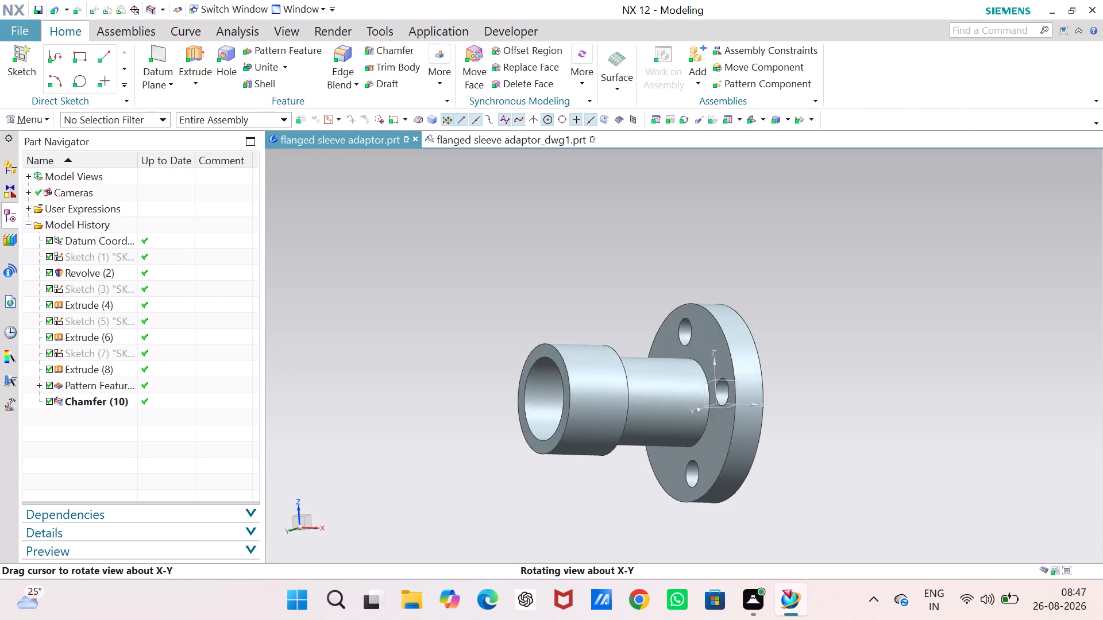
middle_drag(561, 321, 551, 307)
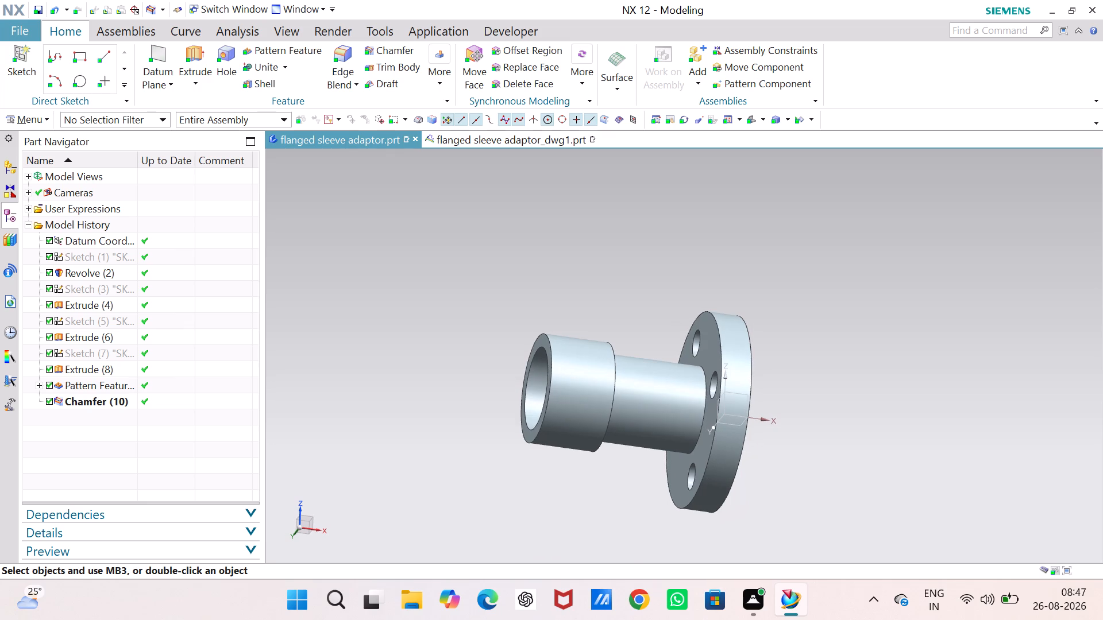
key(ctrl+s)
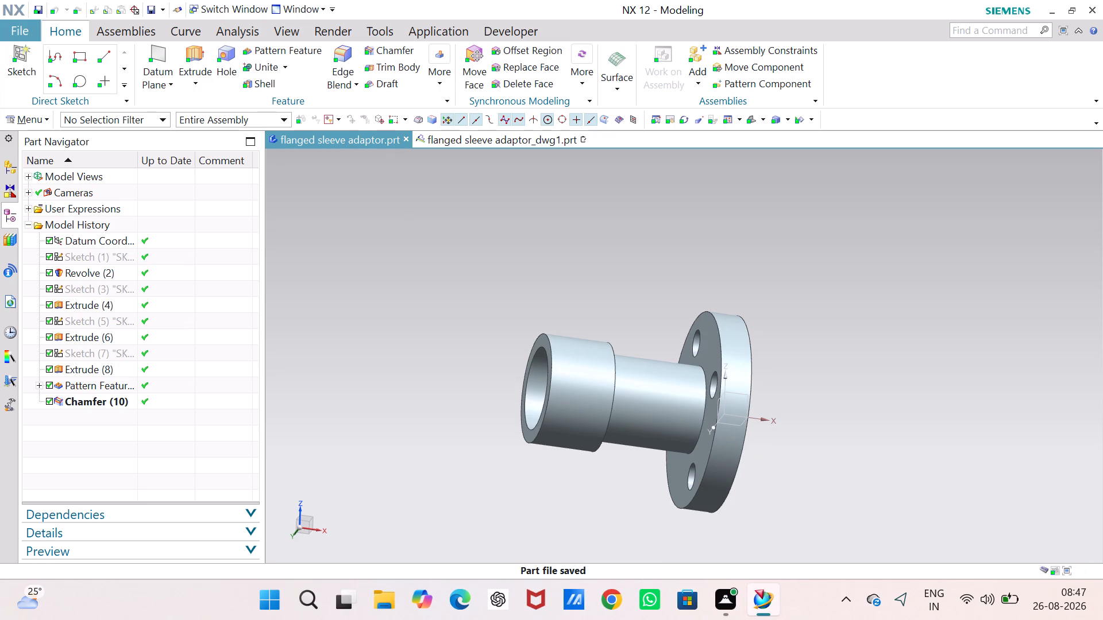
In the adaptor drawing, delete the section view with its section line and the front, projected and isometric views.
click(492, 141)
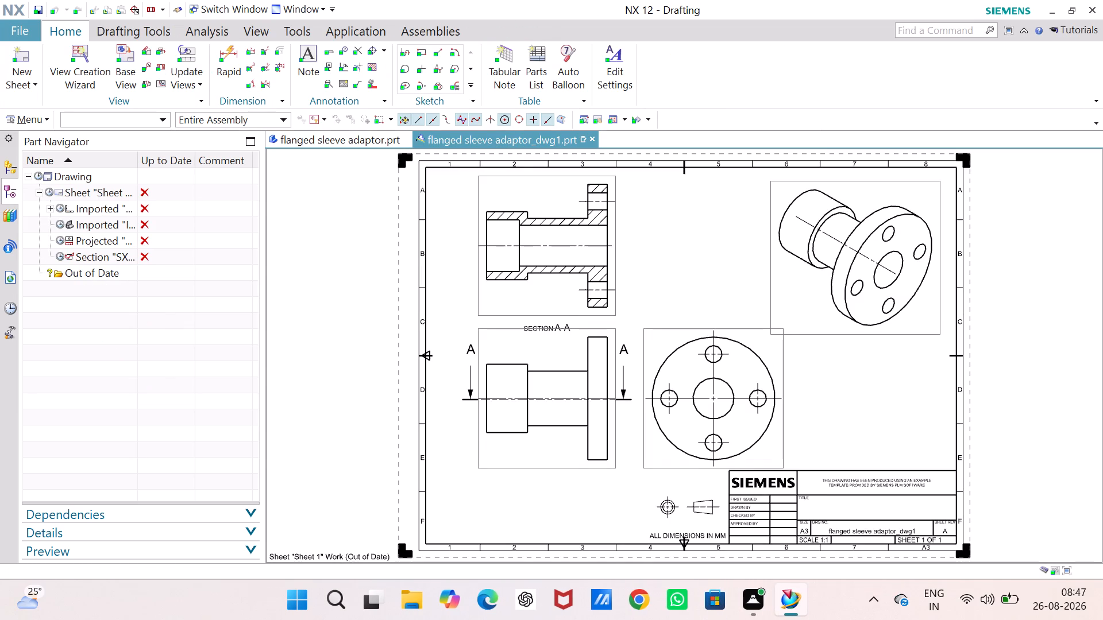
click(620, 261)
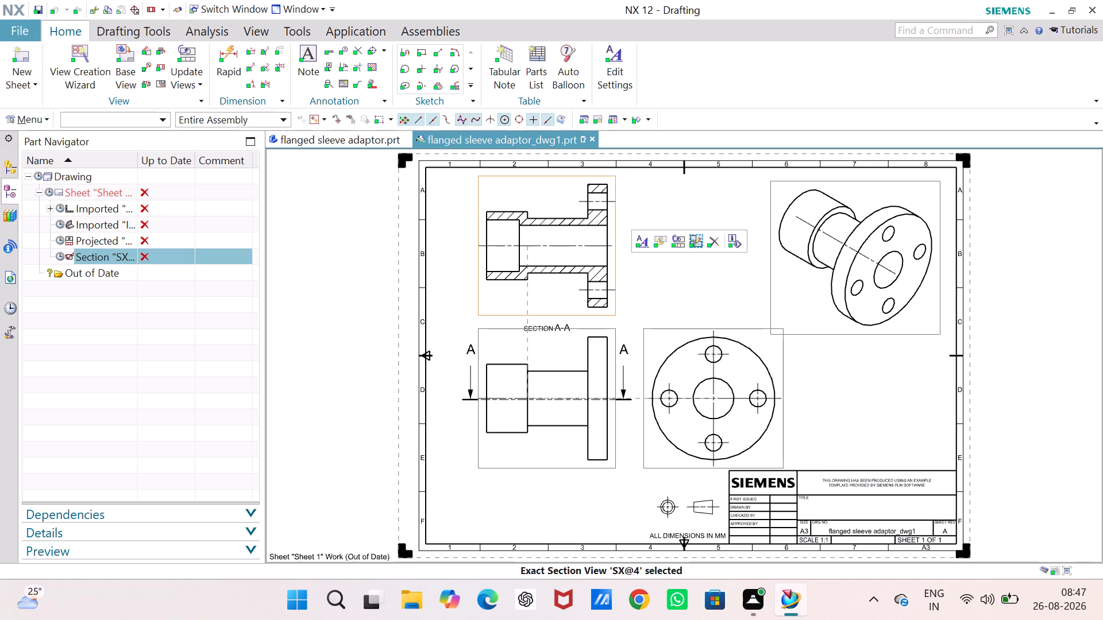
key(Delete)
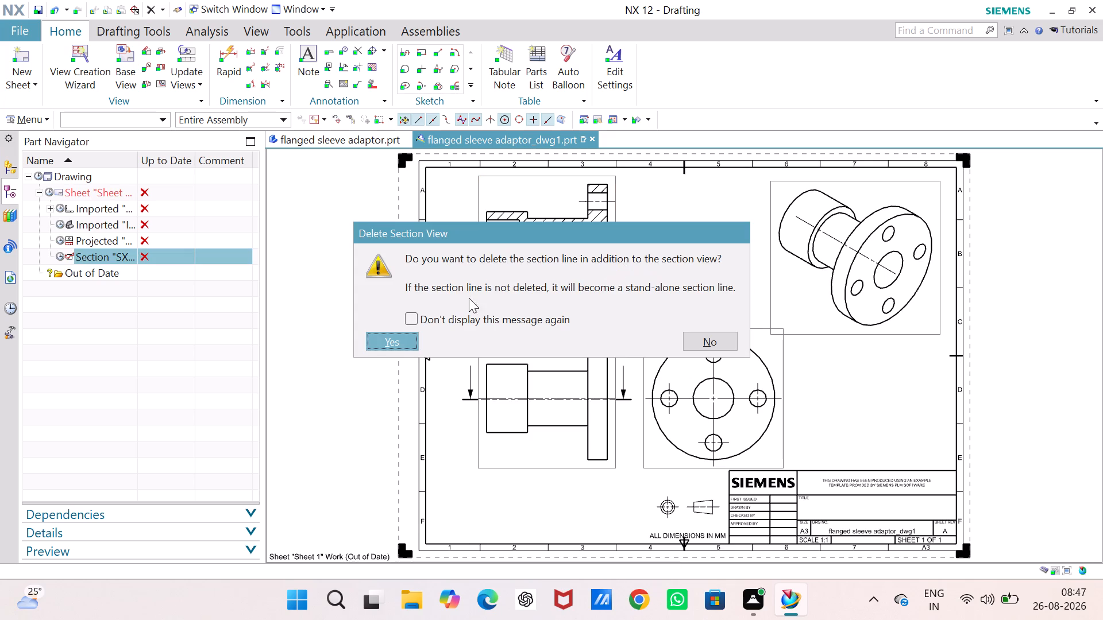
click(390, 342)
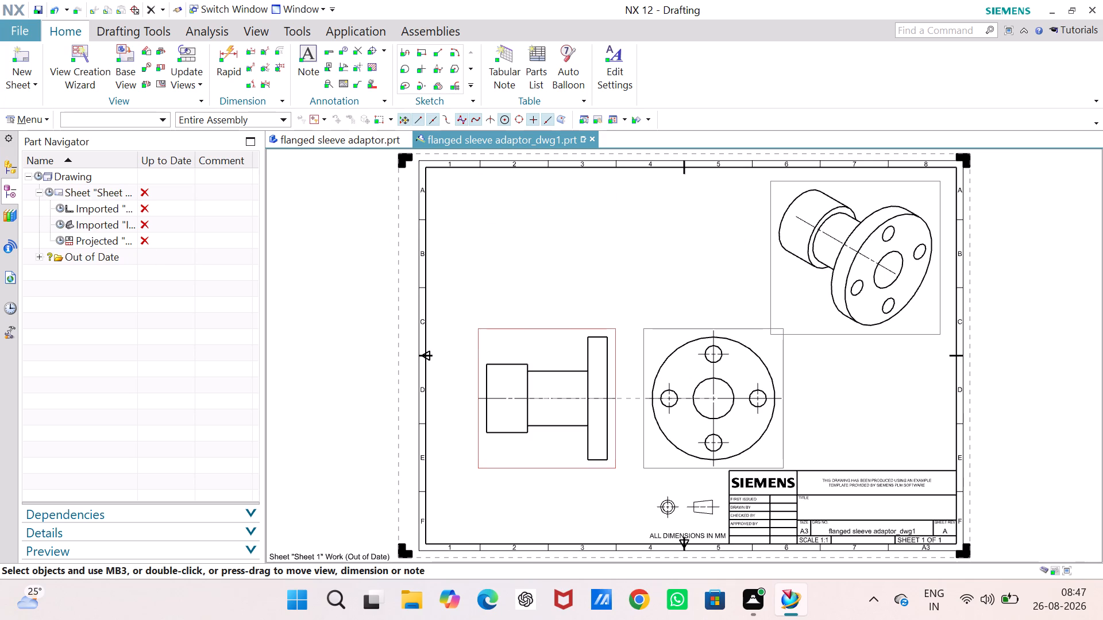
click(566, 330)
key(Delete)
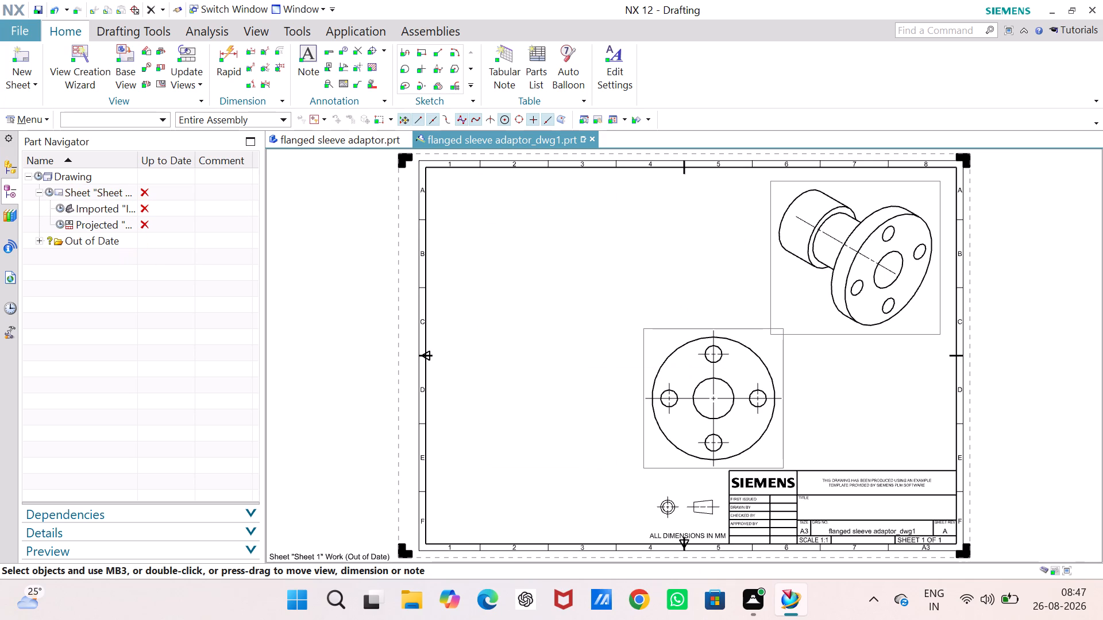
click(642, 366)
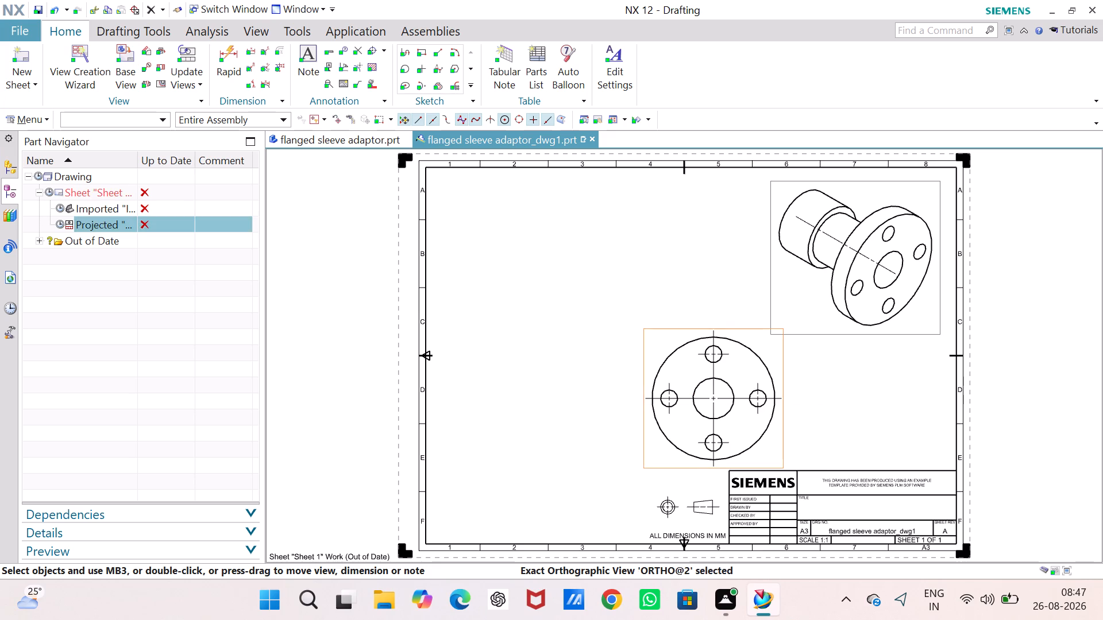
key(Delete)
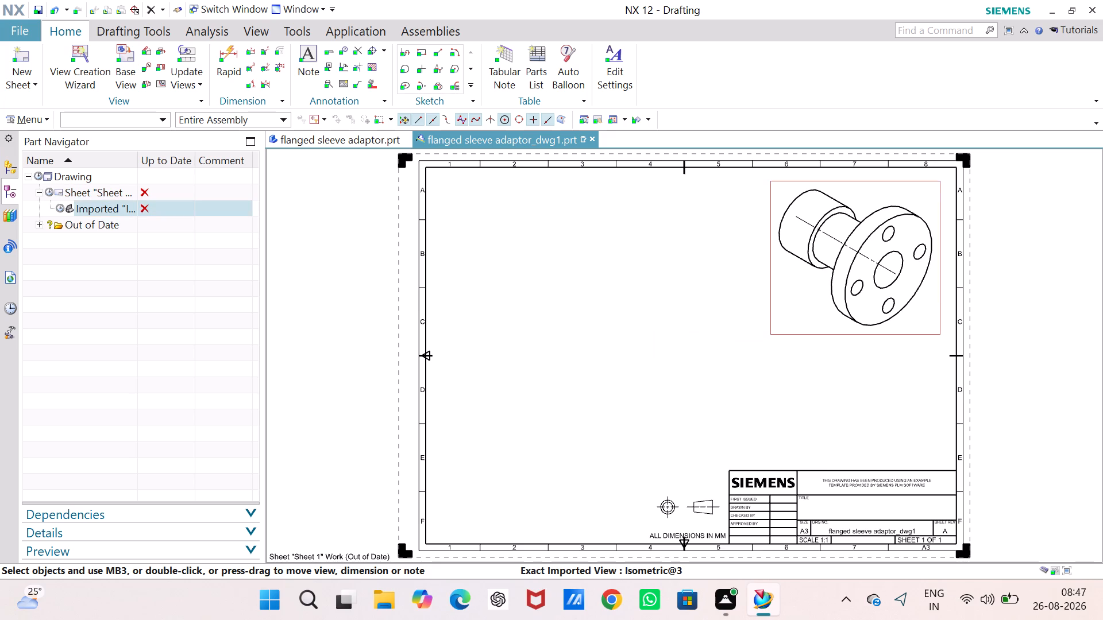
click(768, 277)
key(Delete)
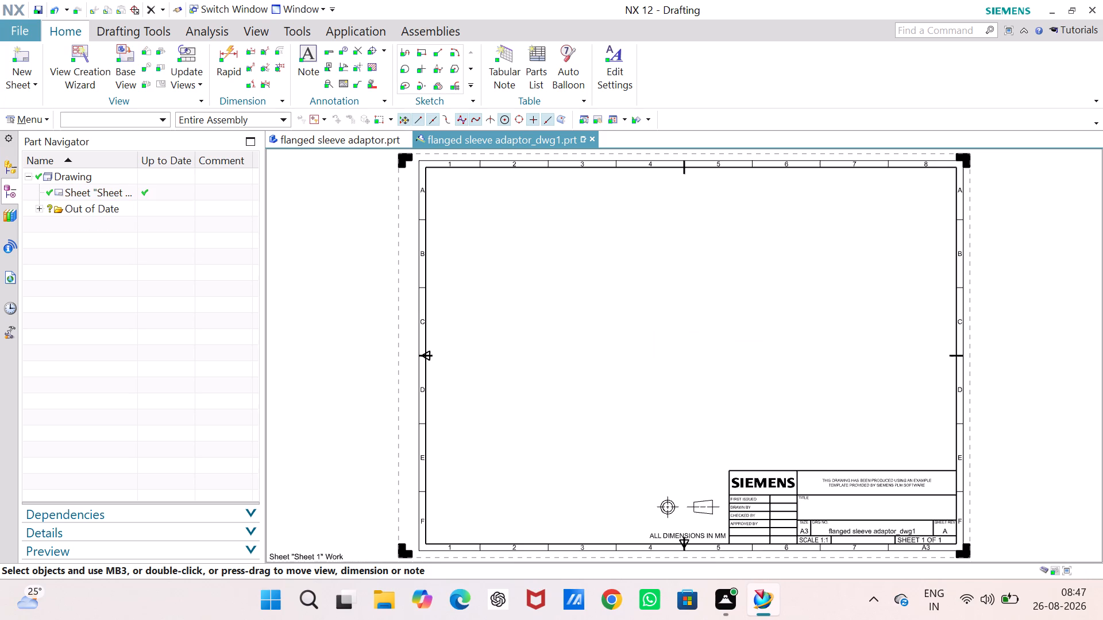
Place a Front base view at 1:1 on the sheet's lower left, with a projected view of the flange face to its right.
click(126, 53)
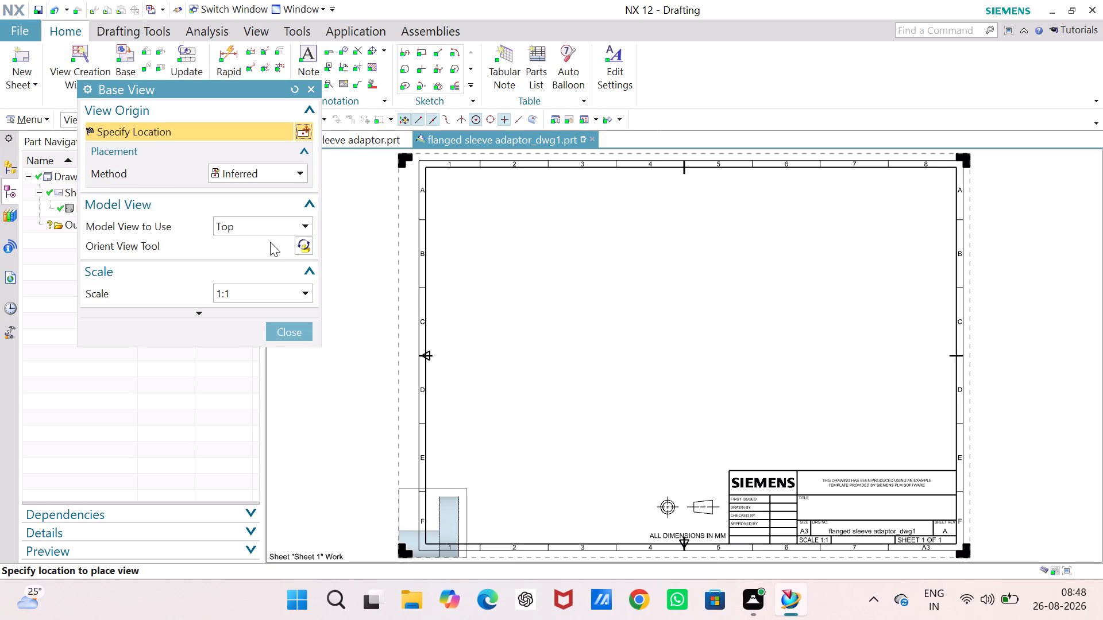
click(280, 225)
click(267, 259)
click(550, 442)
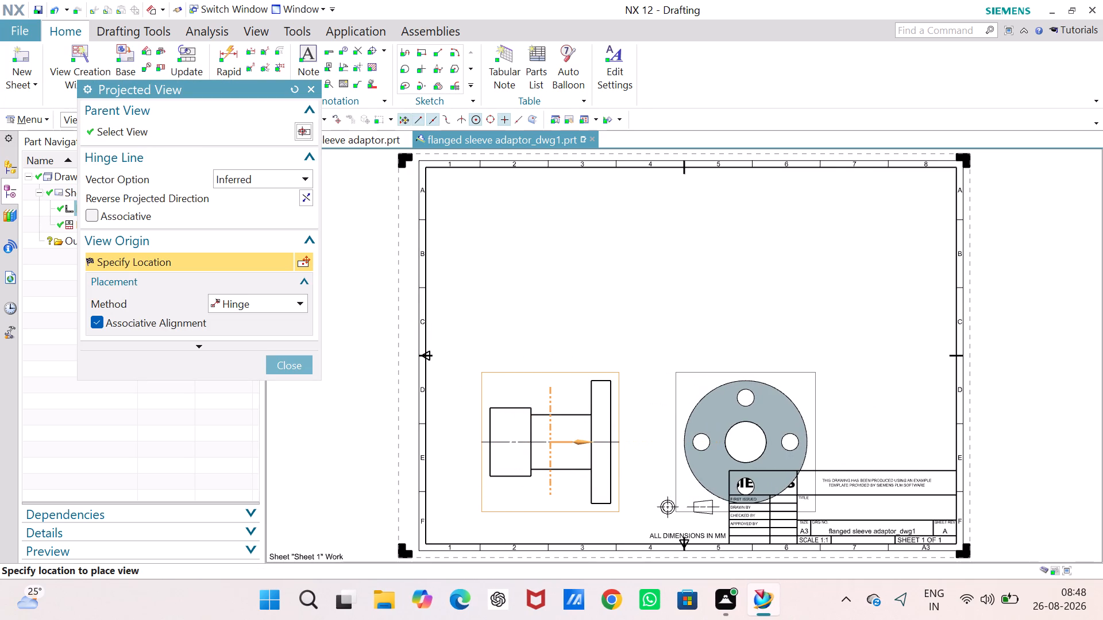
click(746, 409)
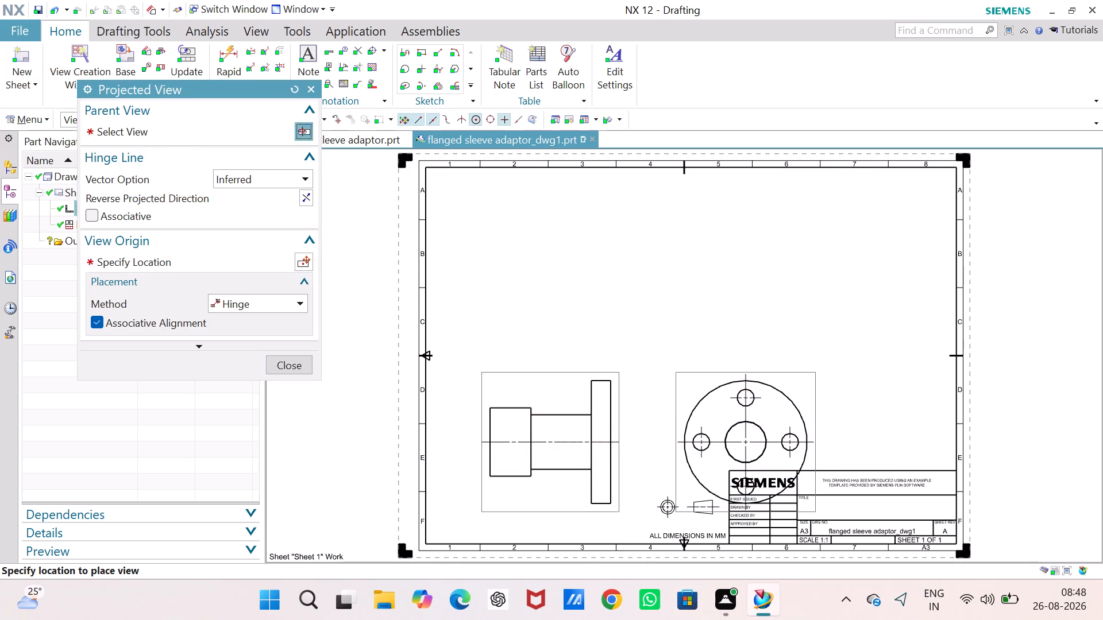
click(313, 86)
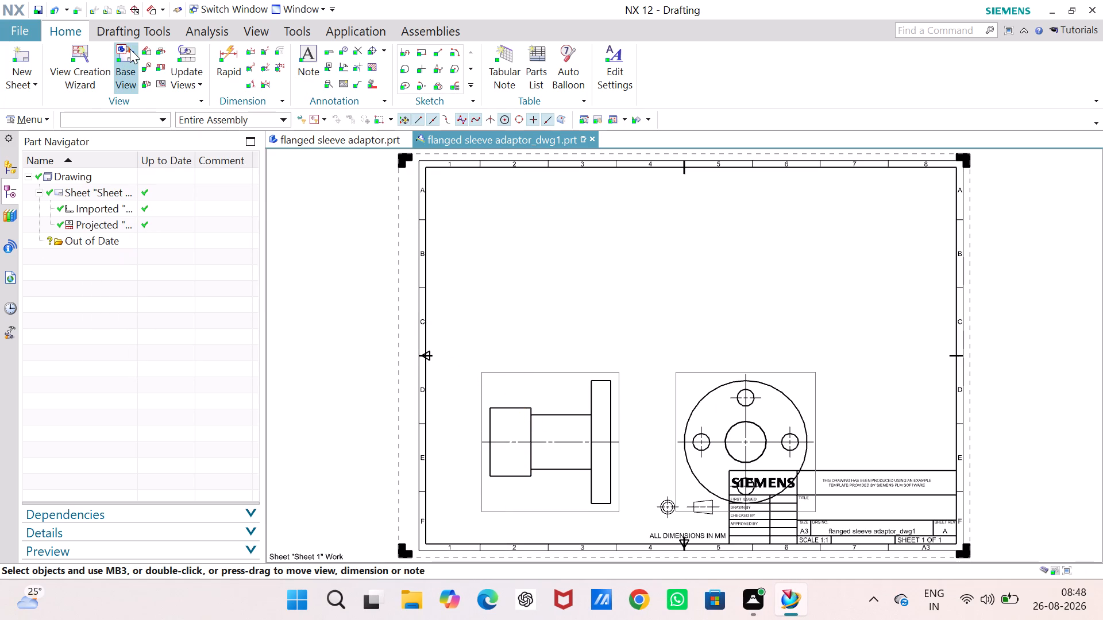
Add an Isometric base view of the adaptor at 1:1 in the sheet's upper right corner.
click(142, 48)
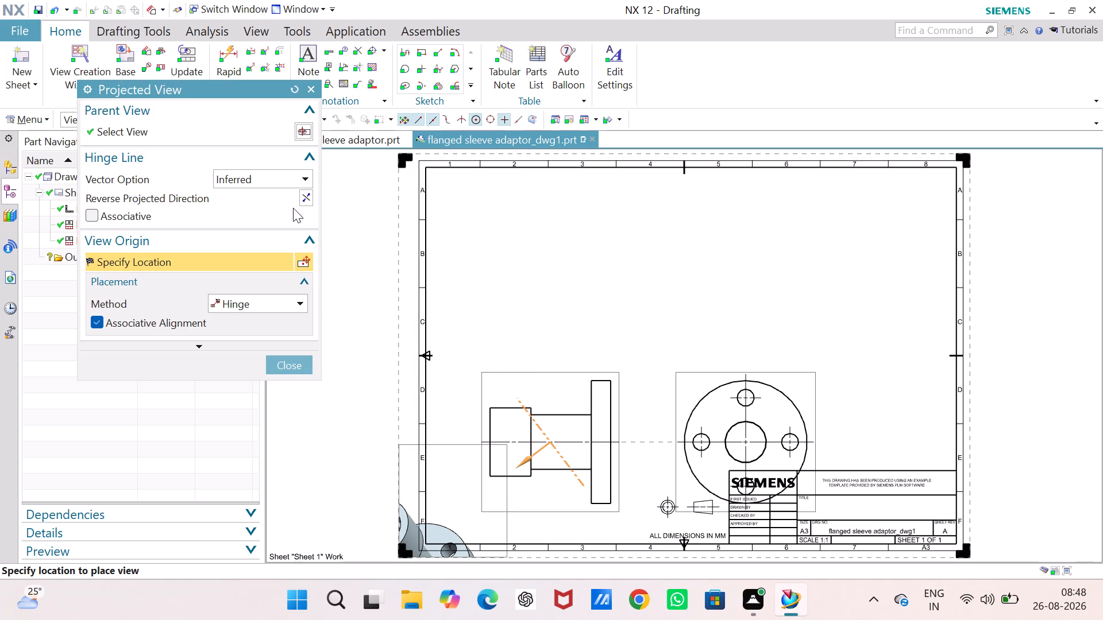
click(314, 86)
click(121, 48)
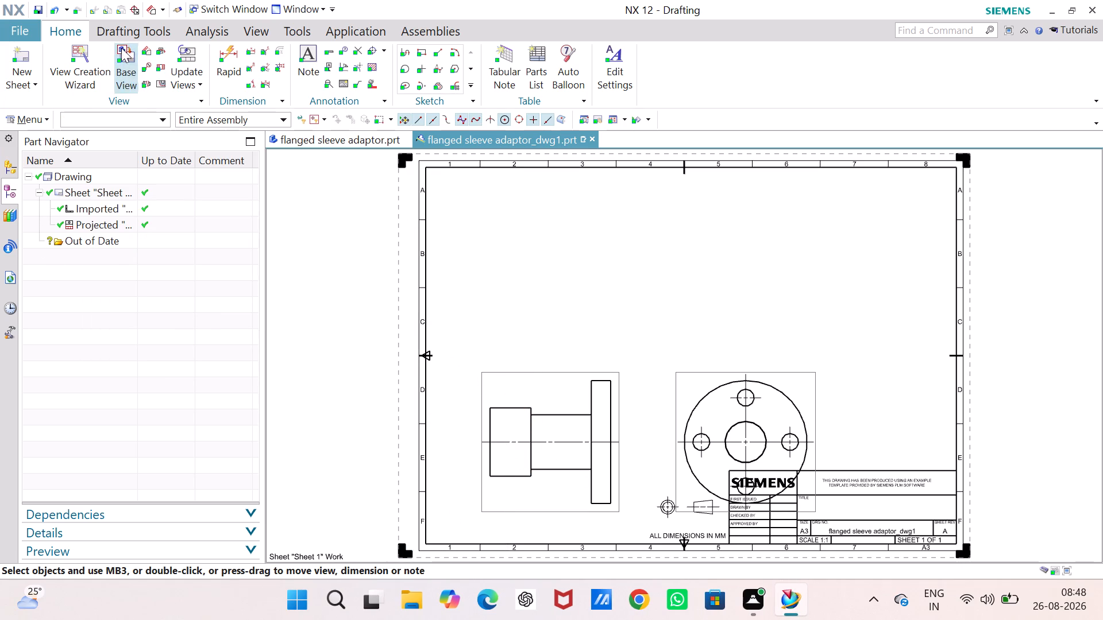
click(304, 242)
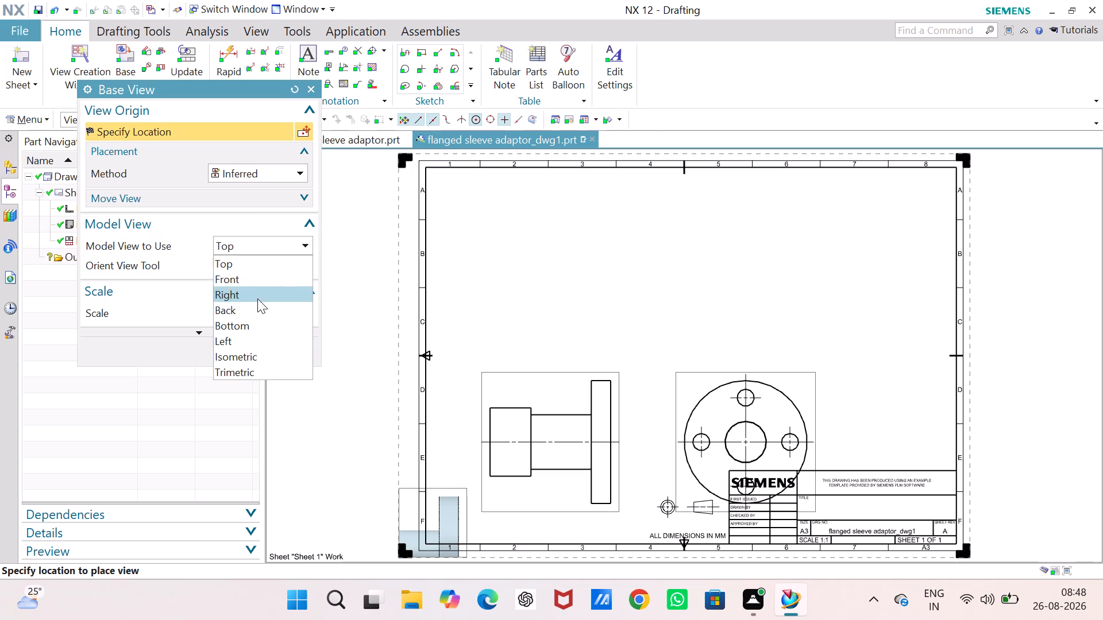
click(249, 352)
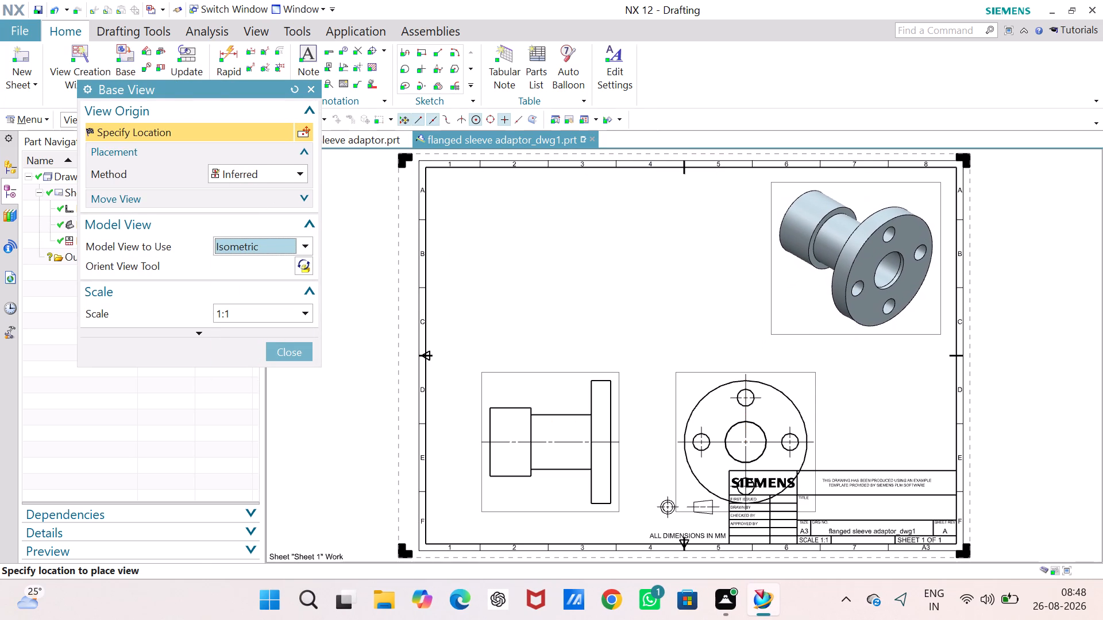
click(856, 258)
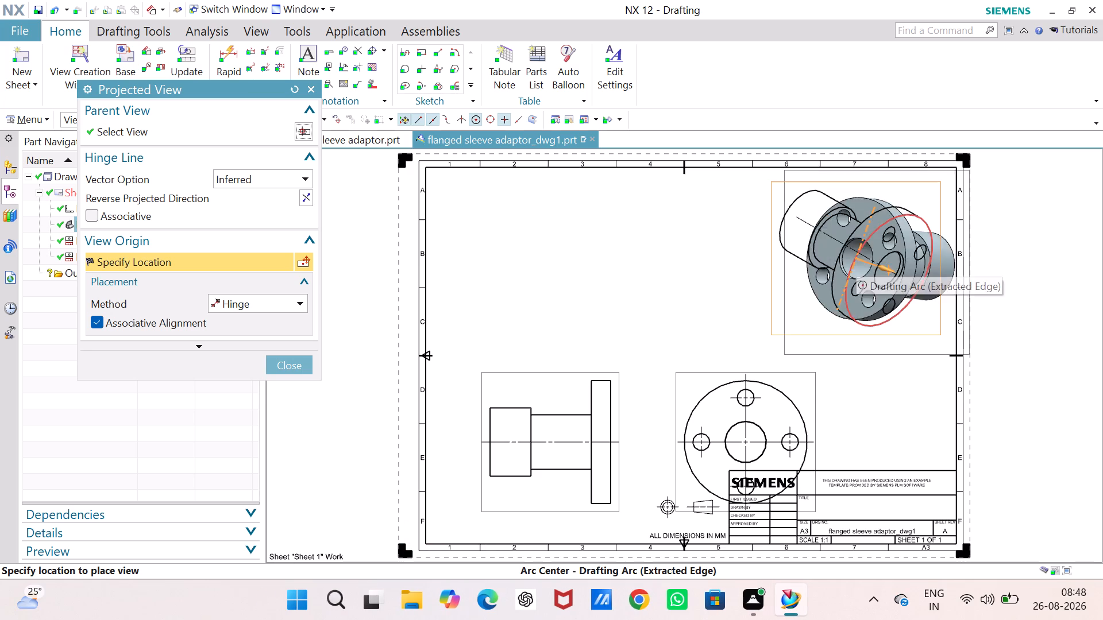
Move the front view up and towards the sheet's left edge, and bring the projected flange view closer to it, clear of the title block.
click(277, 355)
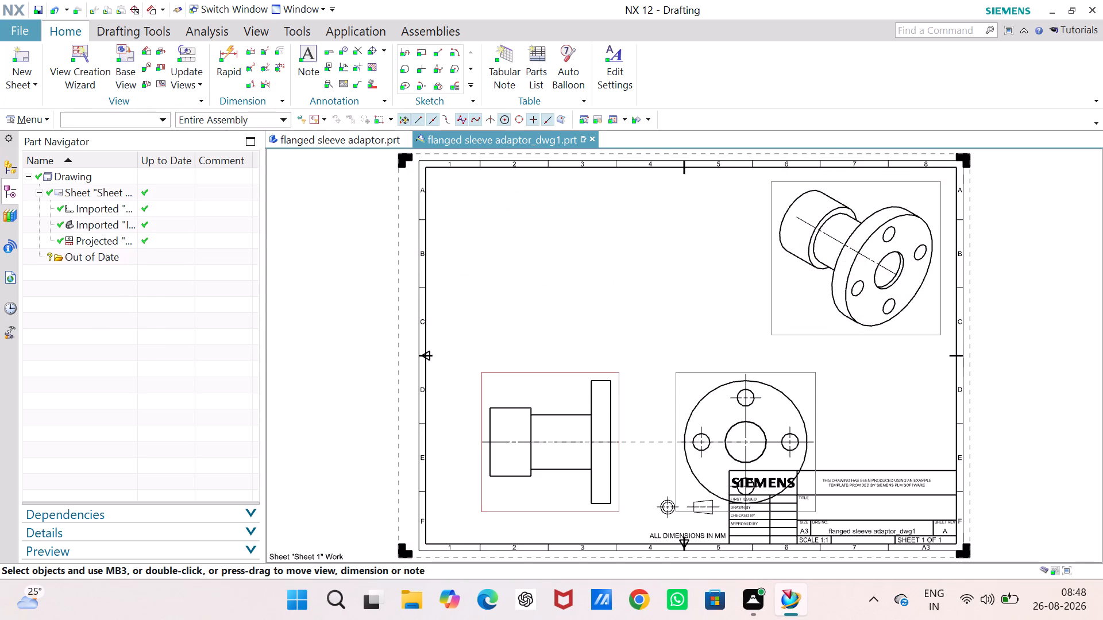
drag(564, 374, 534, 330)
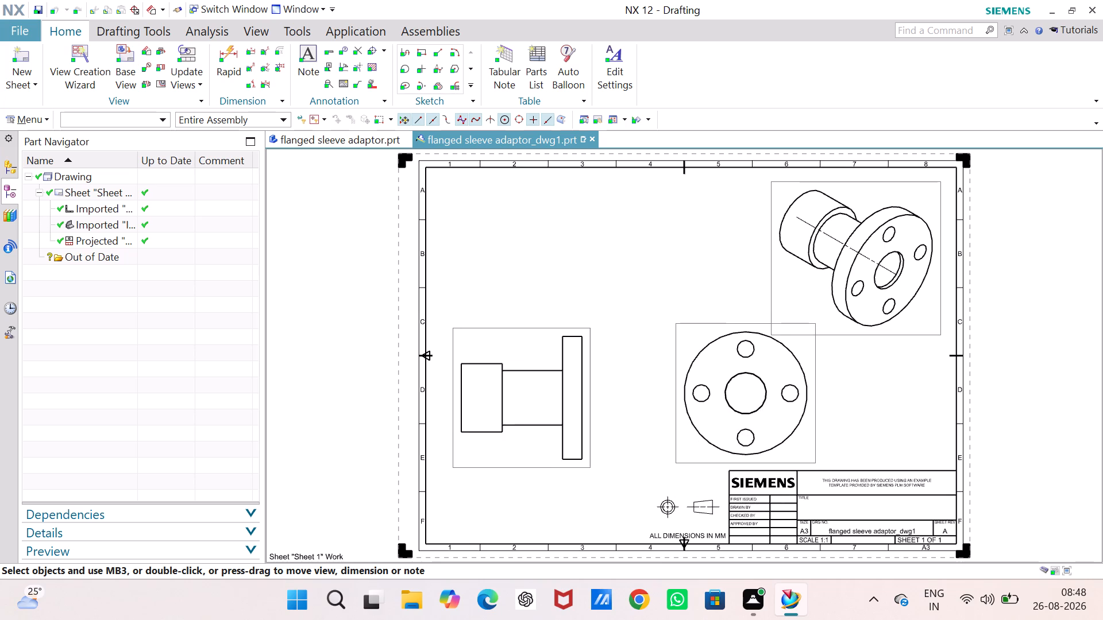
drag(534, 330, 530, 332)
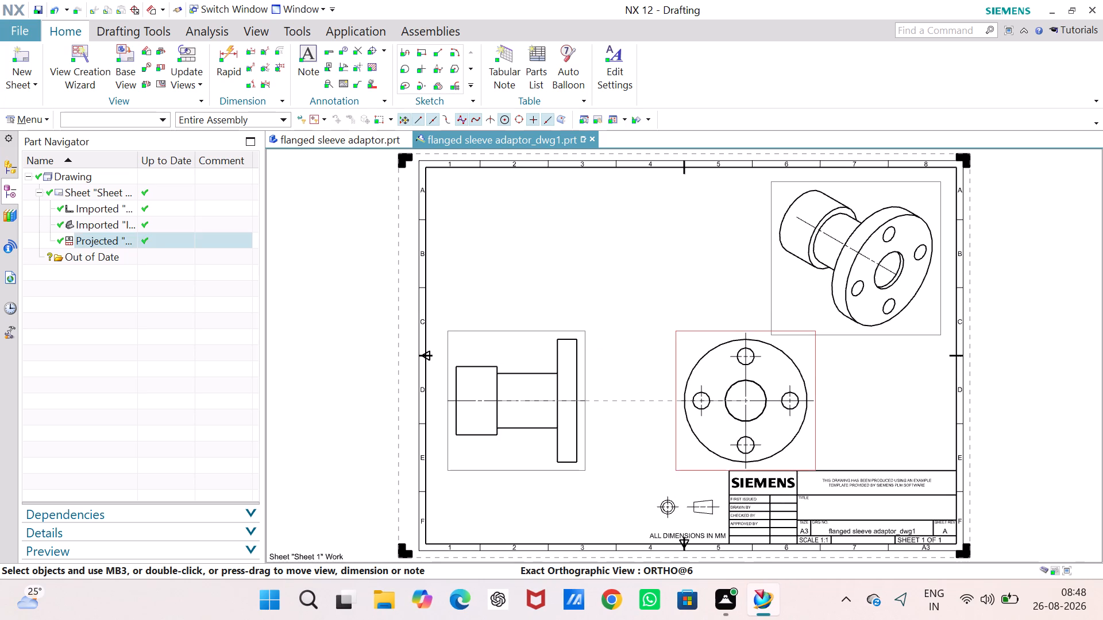
drag(681, 339, 644, 344)
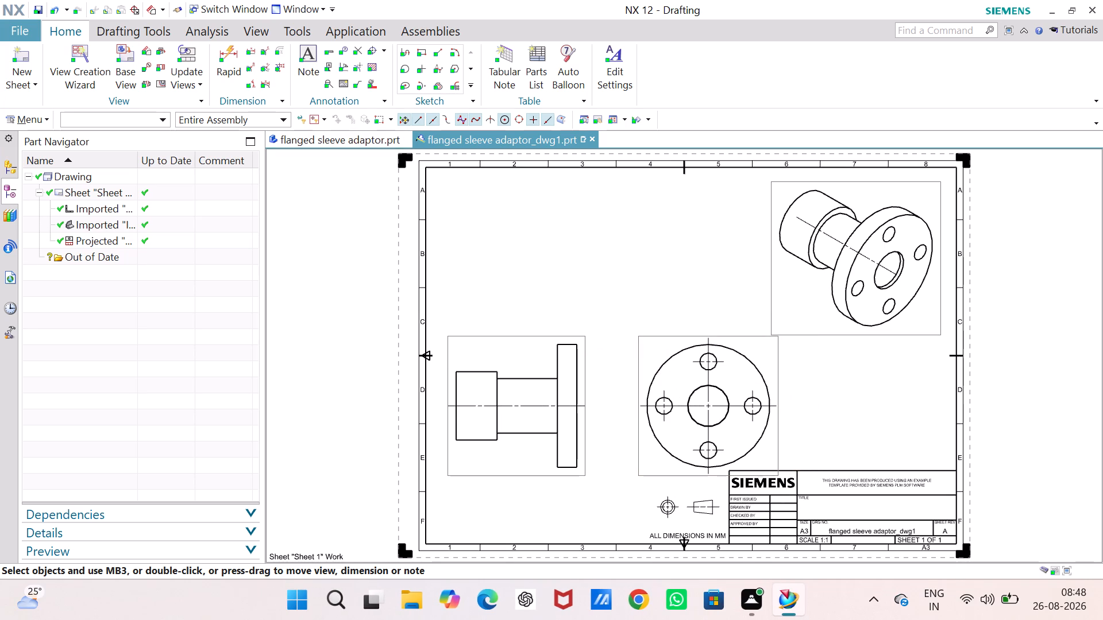
Create a simple section view A-A cut along the front view's horizontal axis and place it directly above the front view.
click(158, 68)
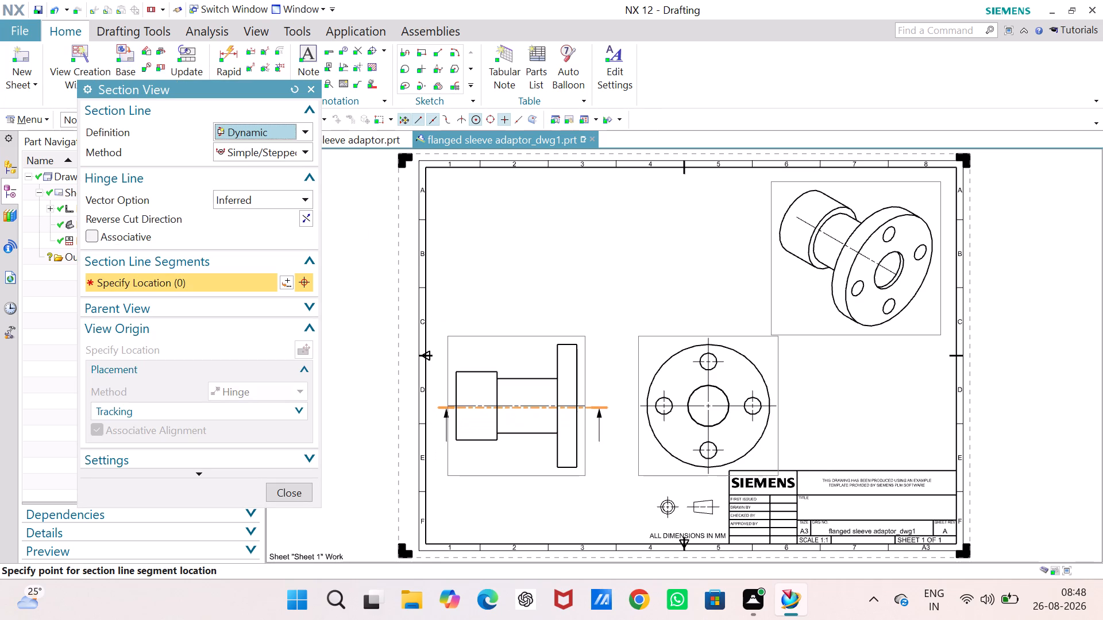
click(523, 405)
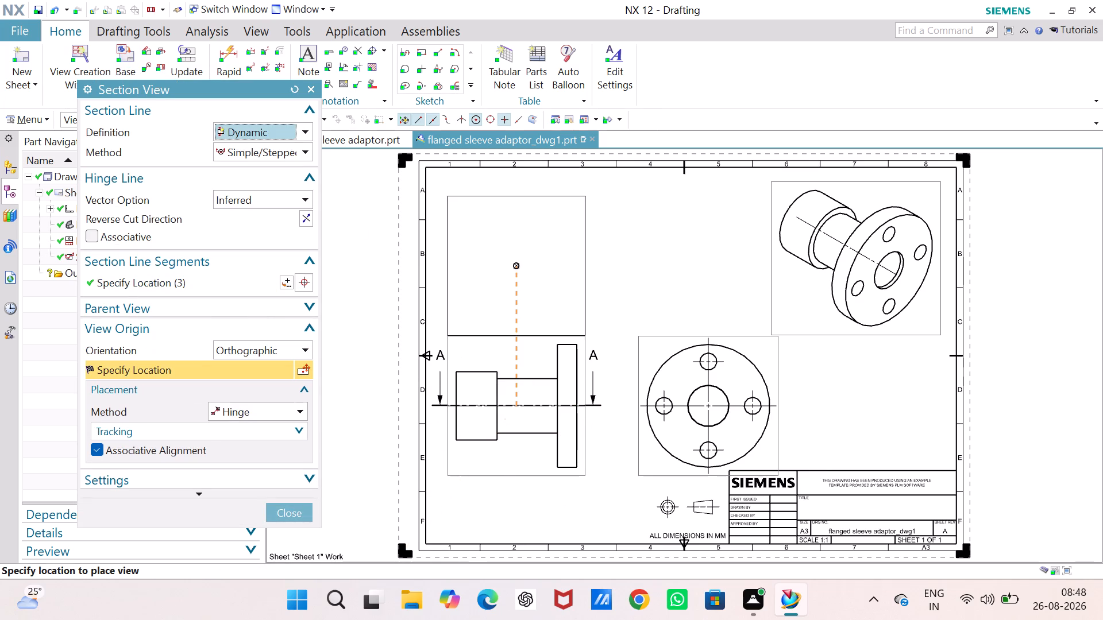
click(524, 249)
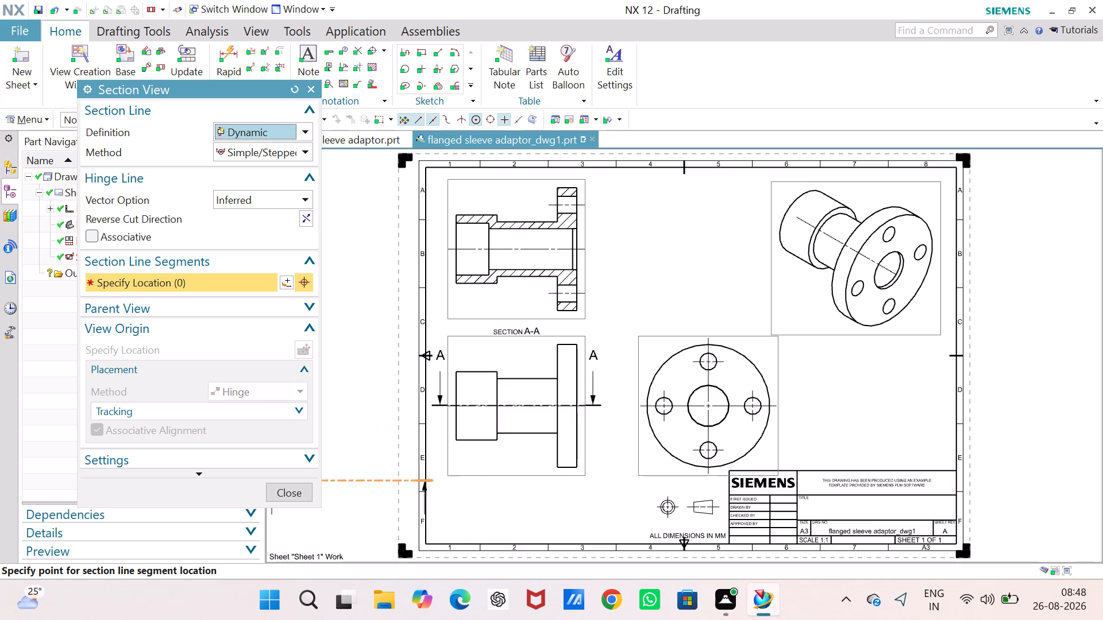
click(306, 487)
Add rapid dimensions for the flange's thickness above section A-A and its outer diameter beside the flange face.
scroll(557, 285, down, 1)
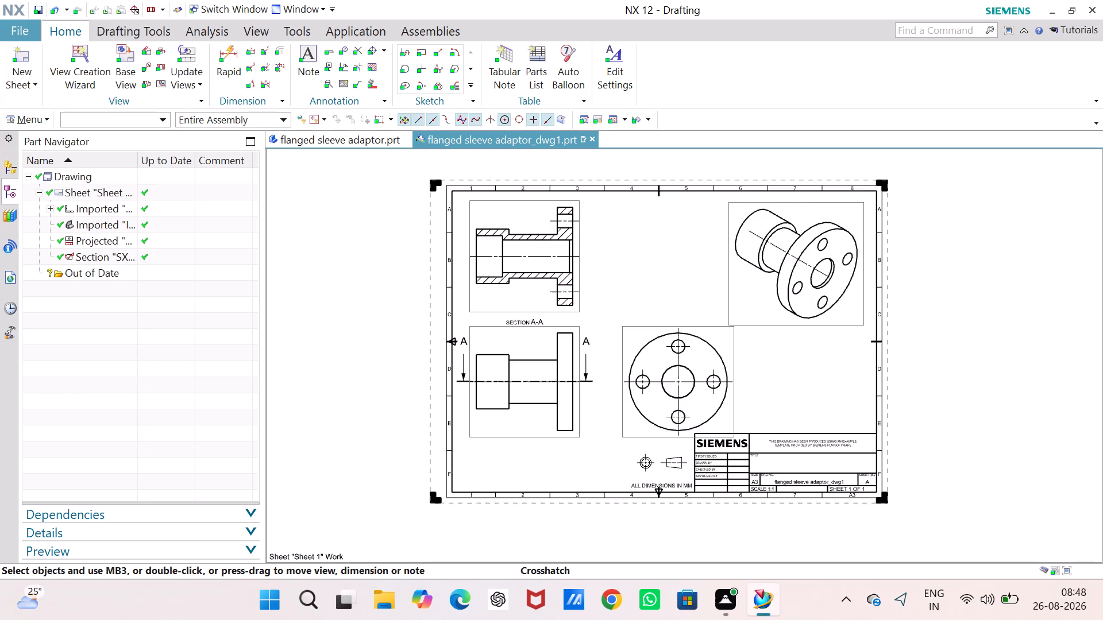
scroll(558, 285, down, 3)
scroll(558, 285, up, 6)
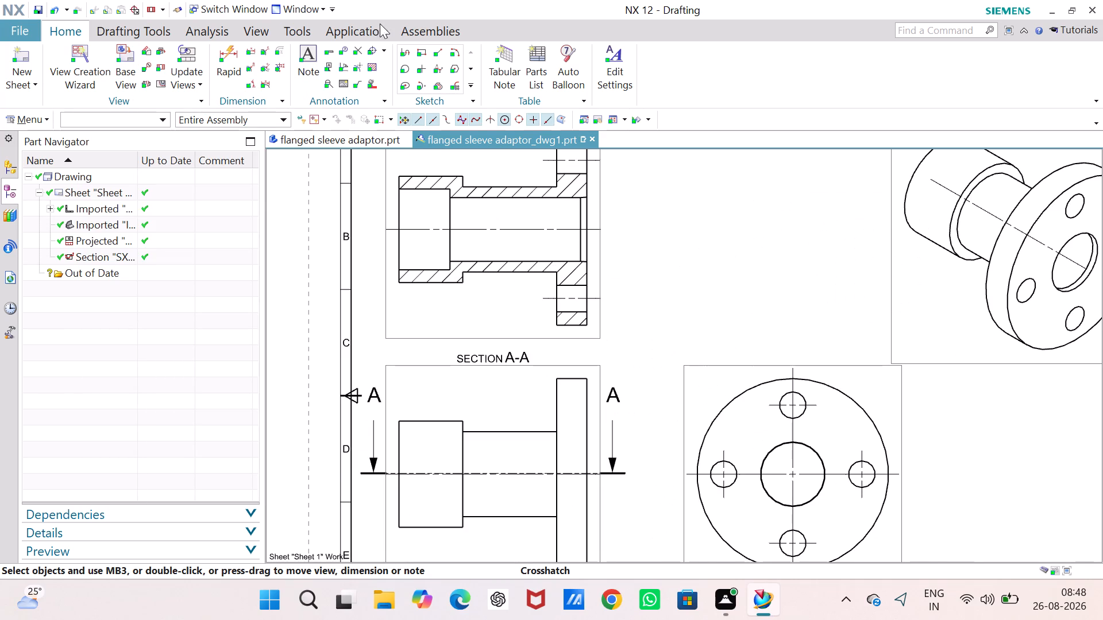
click(220, 52)
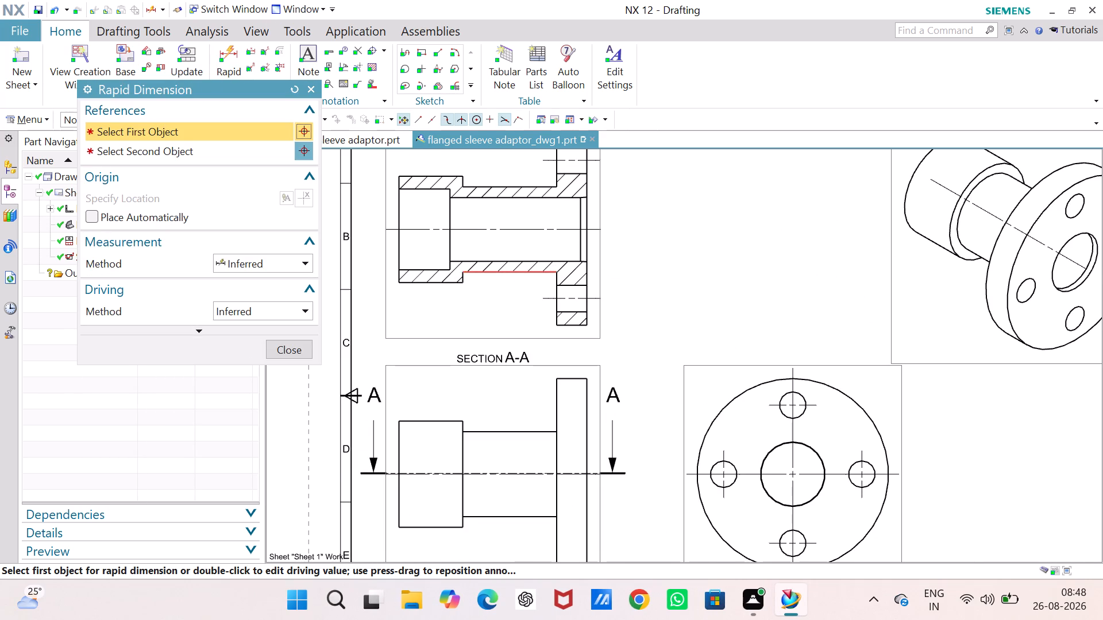
scroll(516, 273, up, 4)
scroll(517, 273, down, 2)
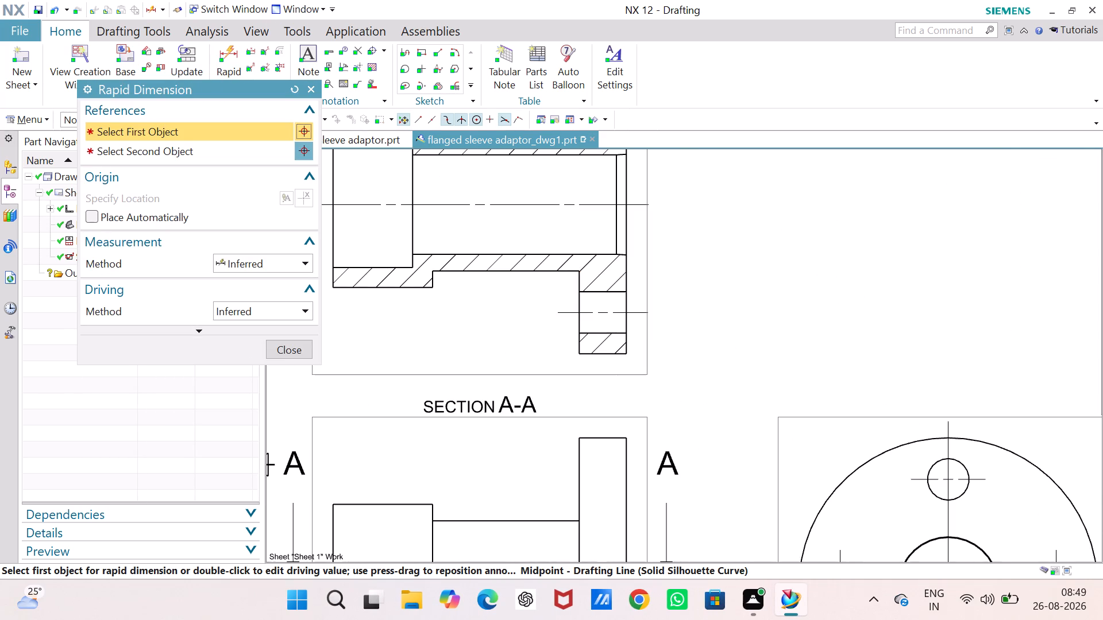
scroll(497, 251, down, 2)
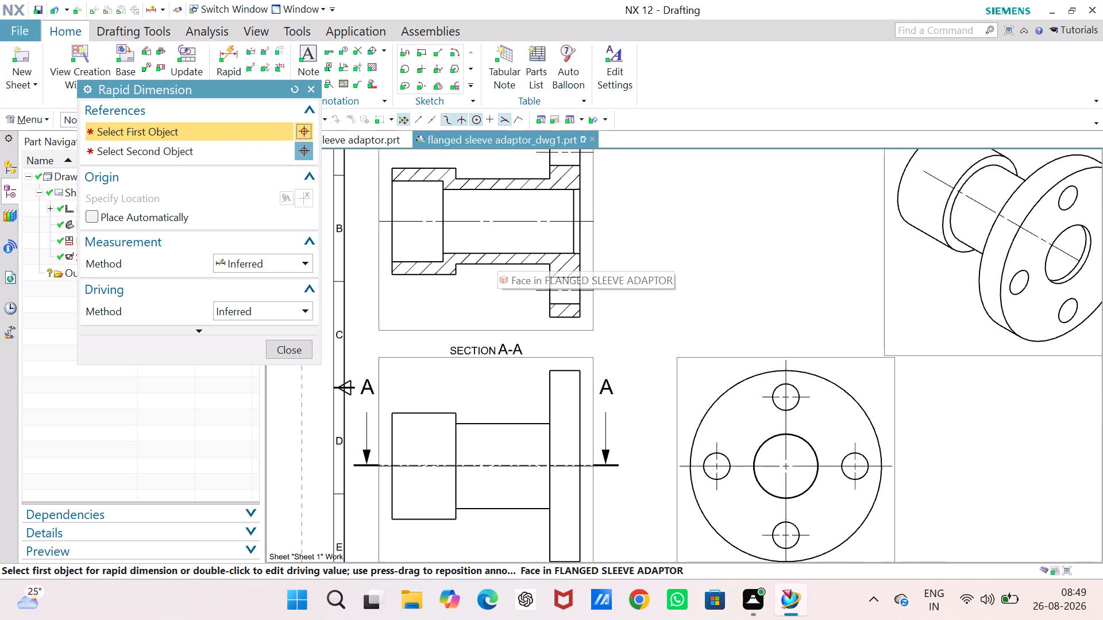
middle_drag(497, 251, 508, 359)
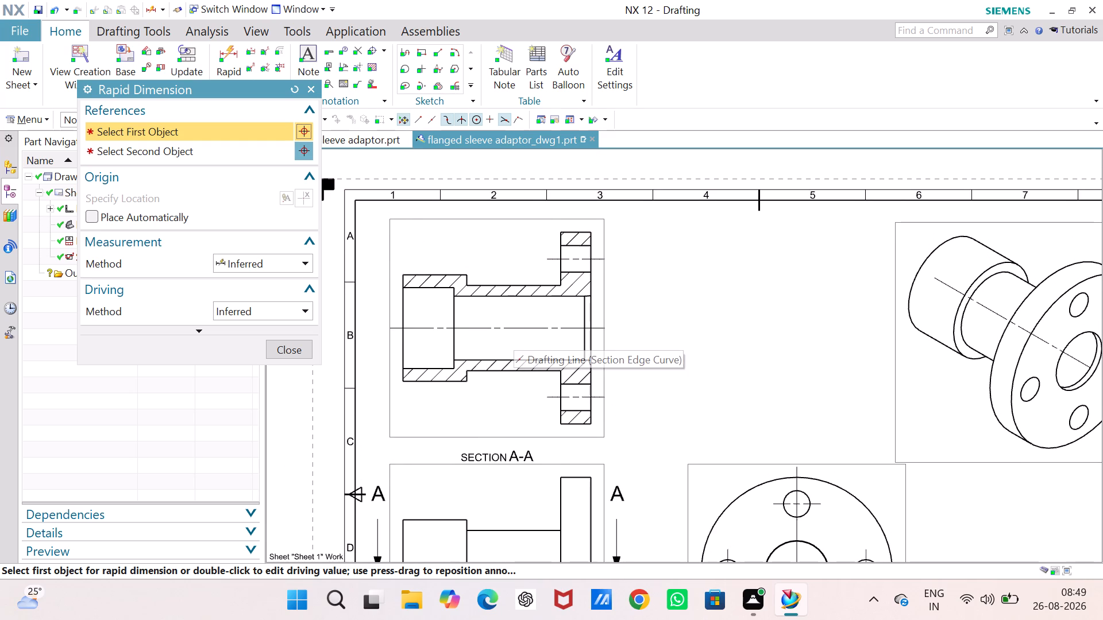
click(563, 230)
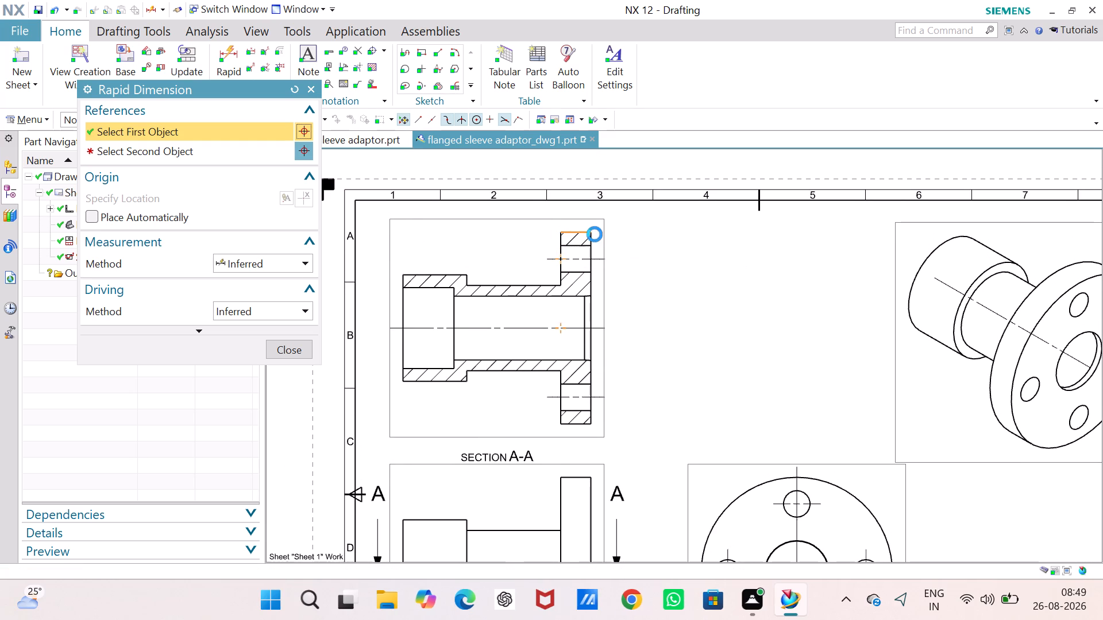
click(593, 228)
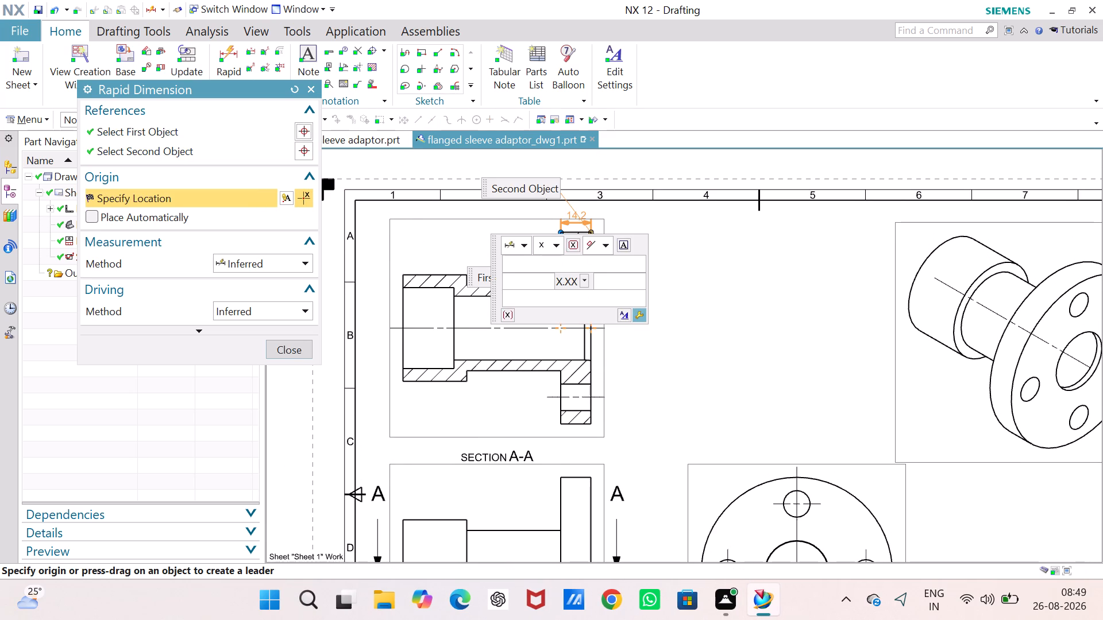
click(575, 215)
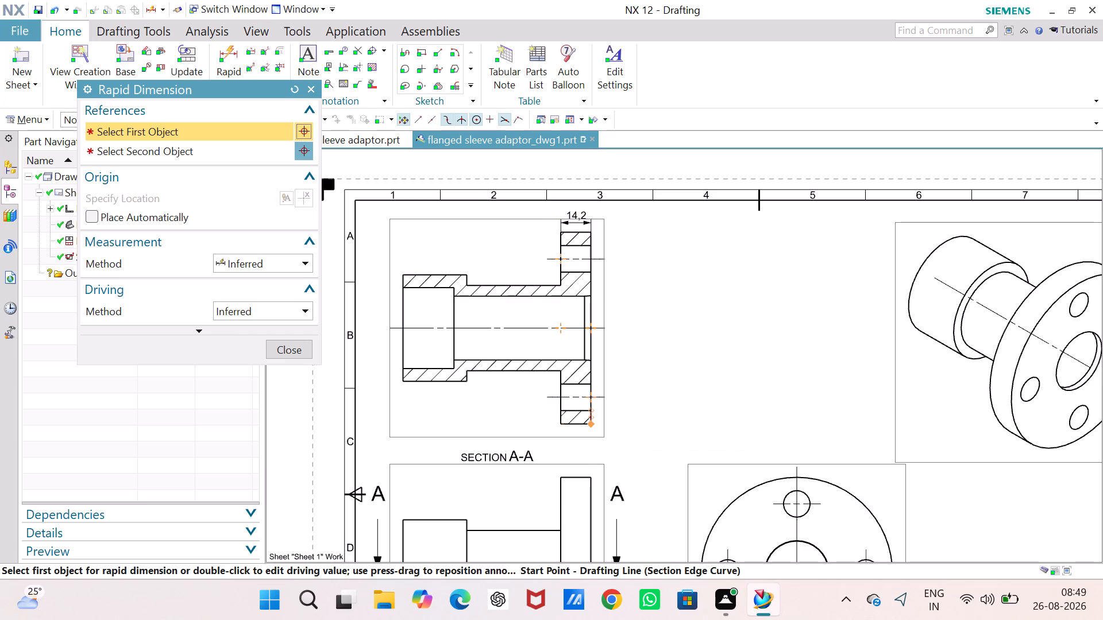
click(592, 424)
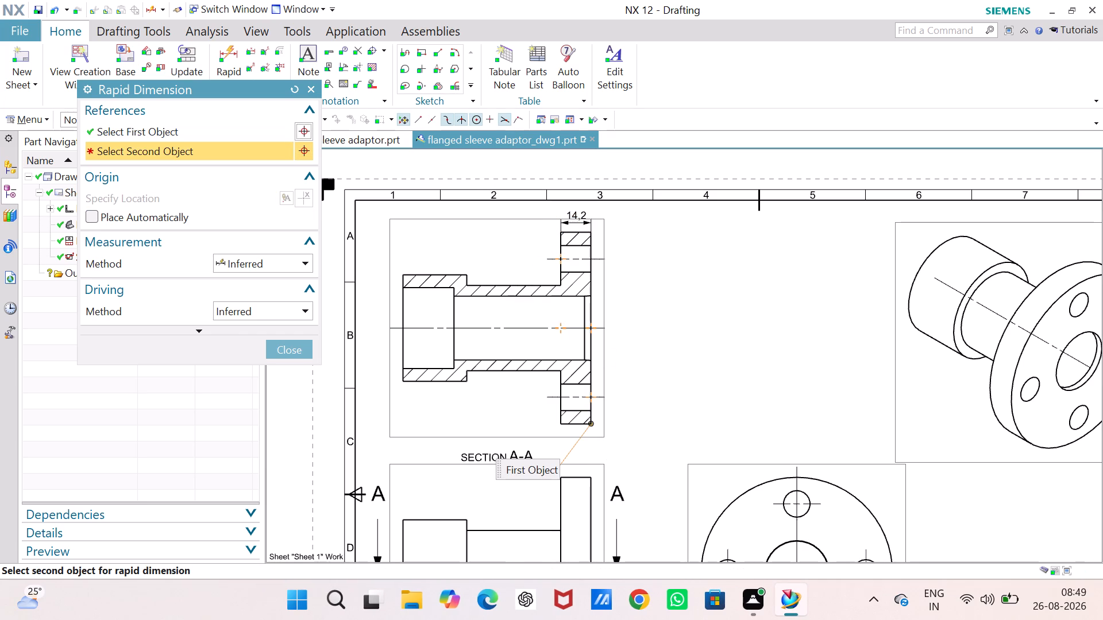
click(591, 231)
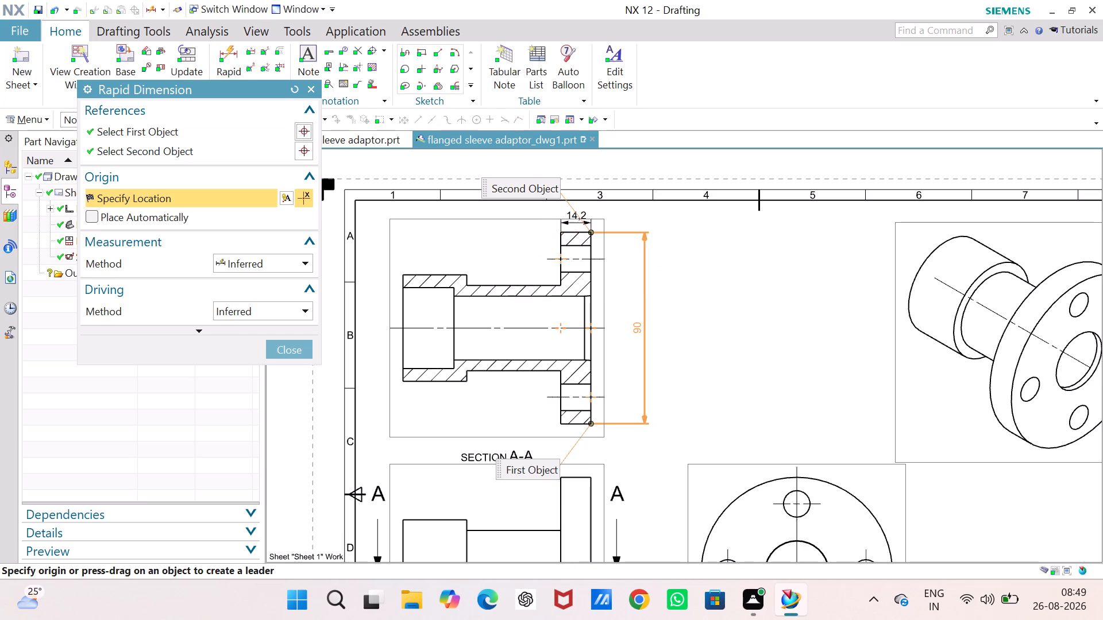
click(619, 342)
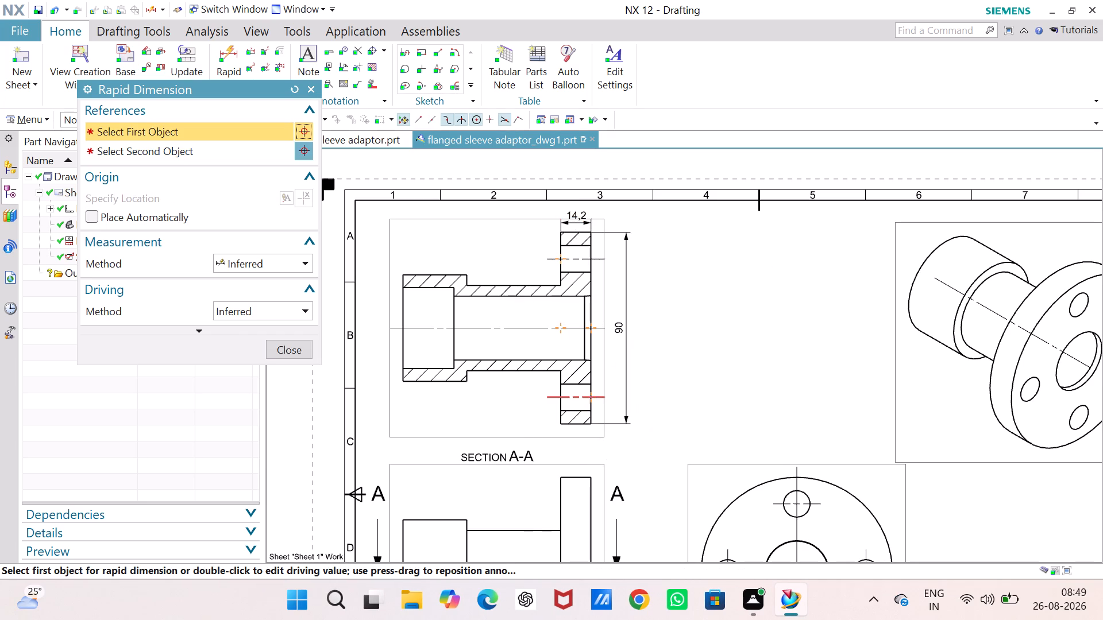
Dimension the lower bolt hole's diameter and the centre-to-centre distance between the two flange bolt holes in section A-A.
click(573, 410)
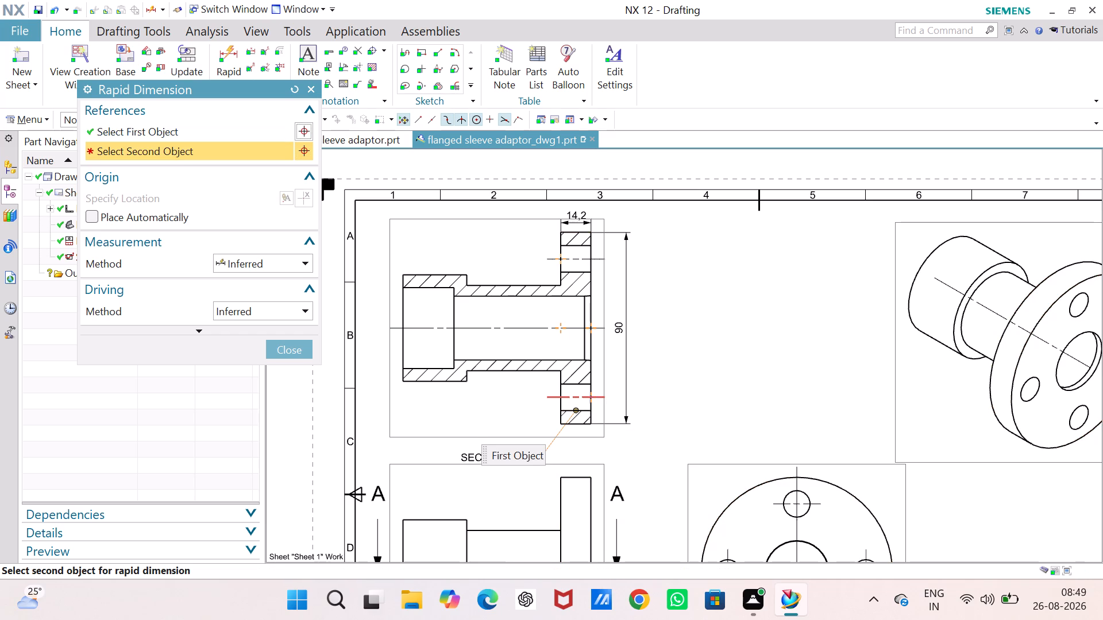
click(578, 385)
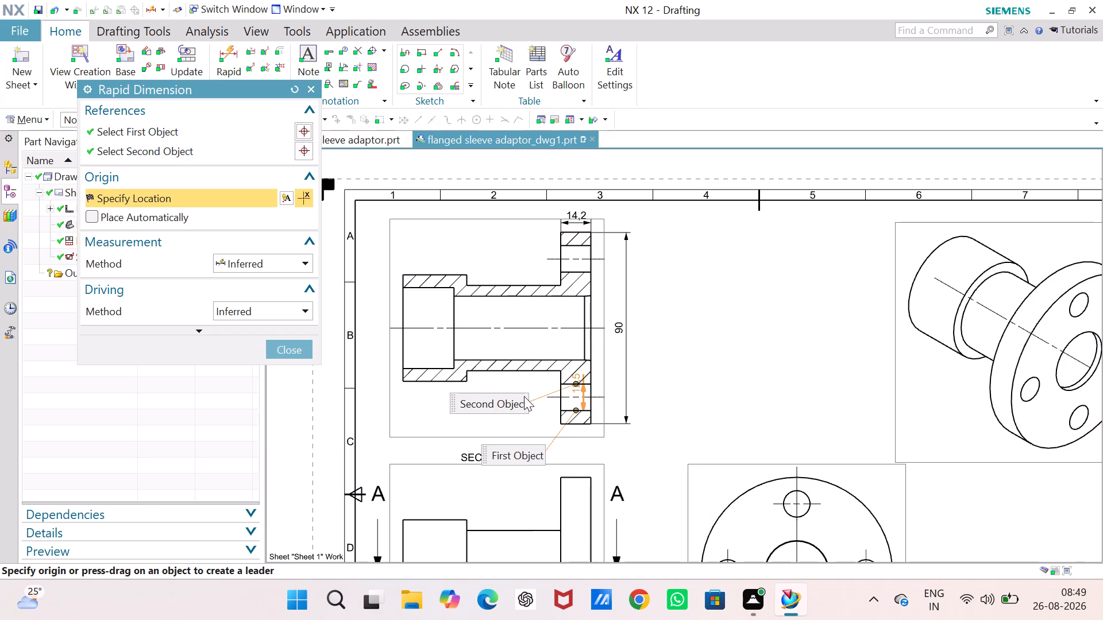
click(540, 390)
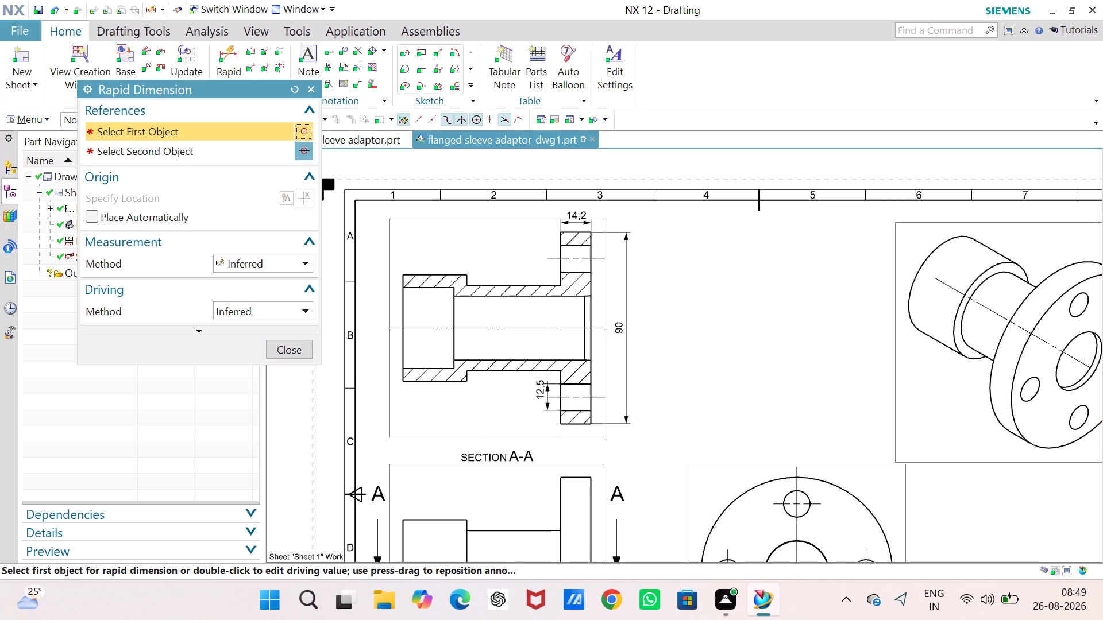
click(580, 397)
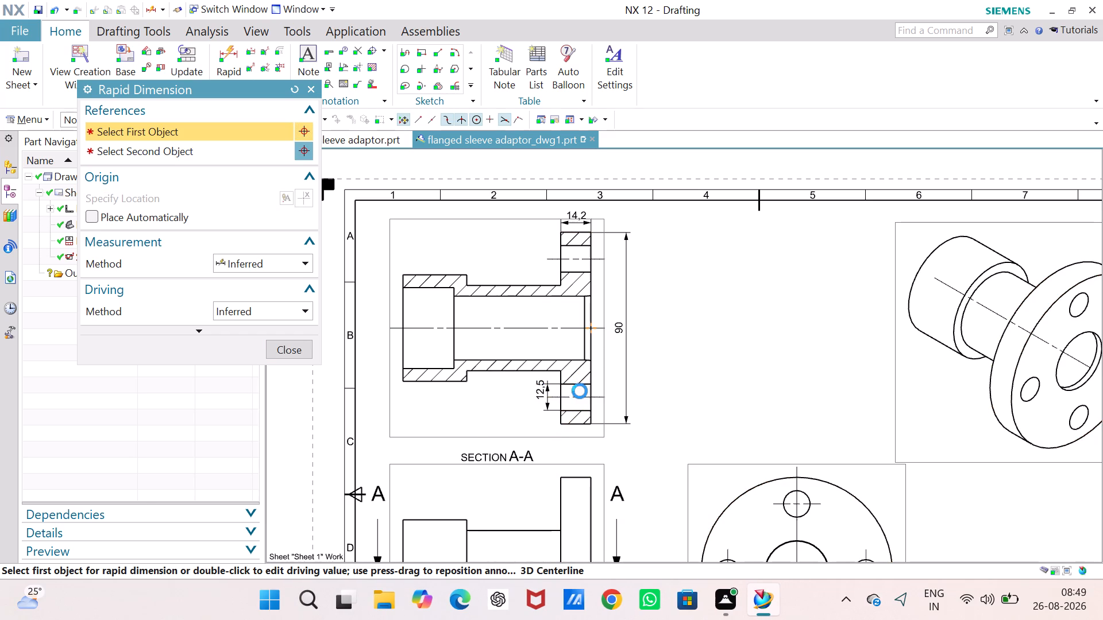
click(576, 255)
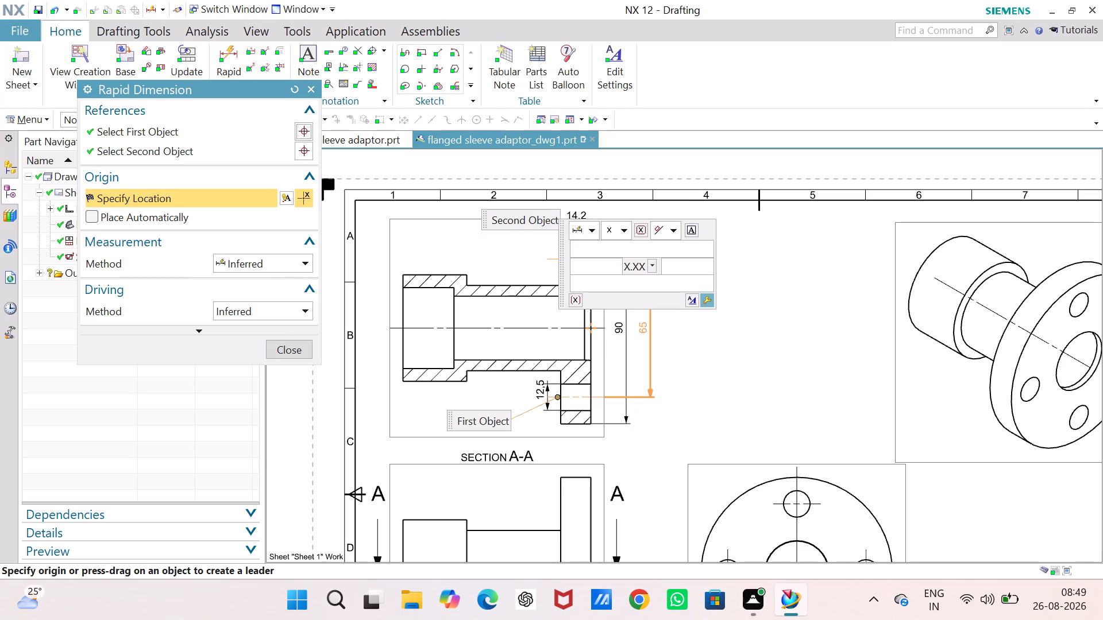
click(639, 328)
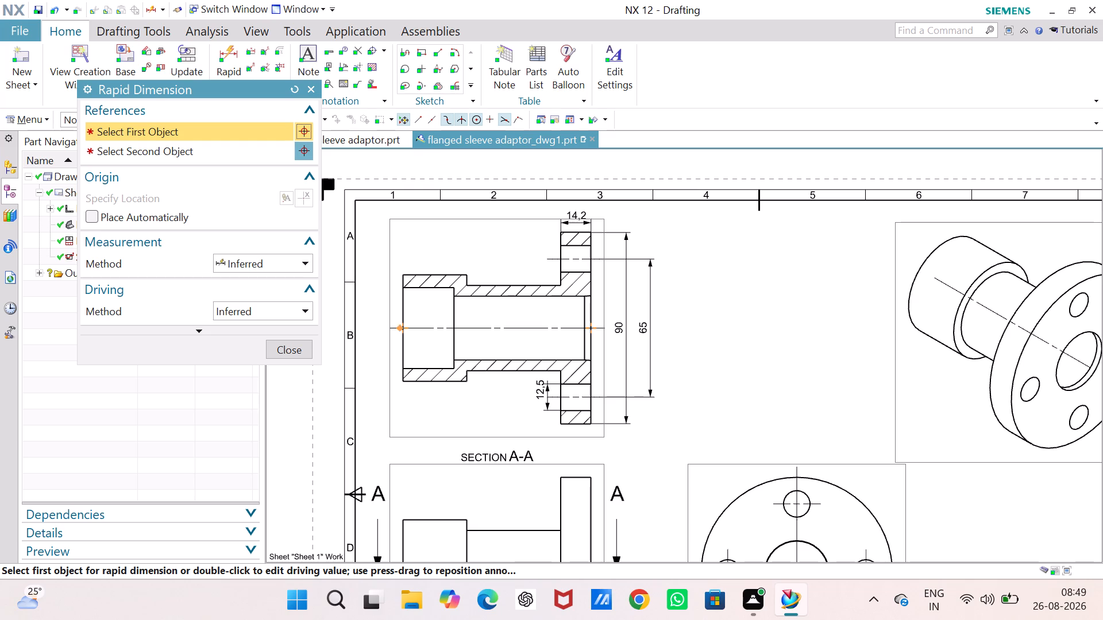
Dimension the socket's inner and outer diameters at the sleeve end of section A-A, with the outer one placed further out.
click(437, 369)
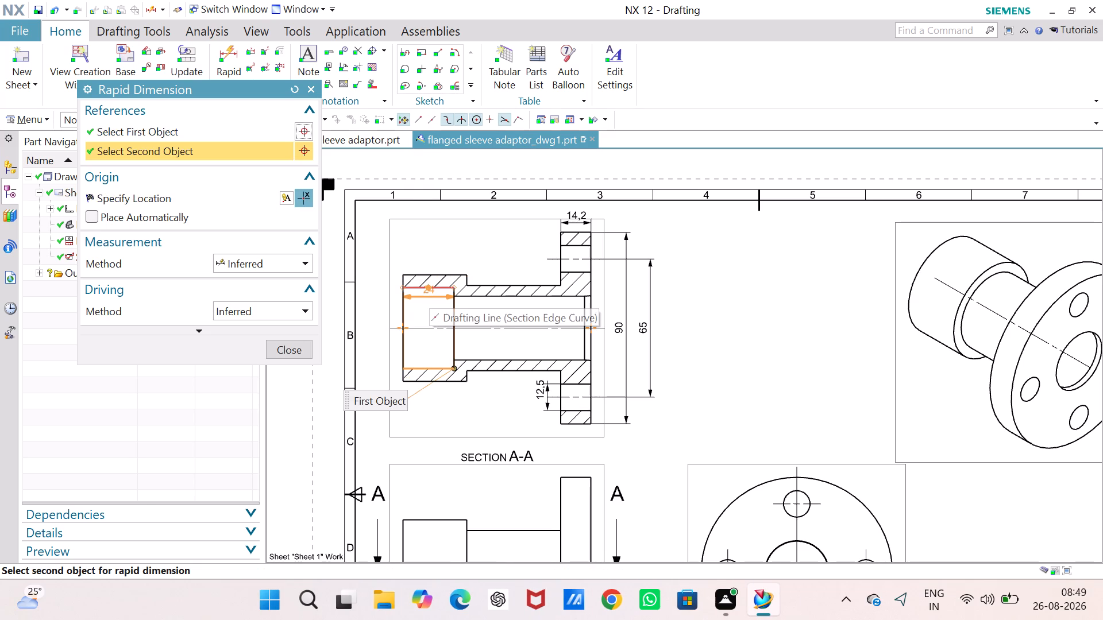
click(429, 288)
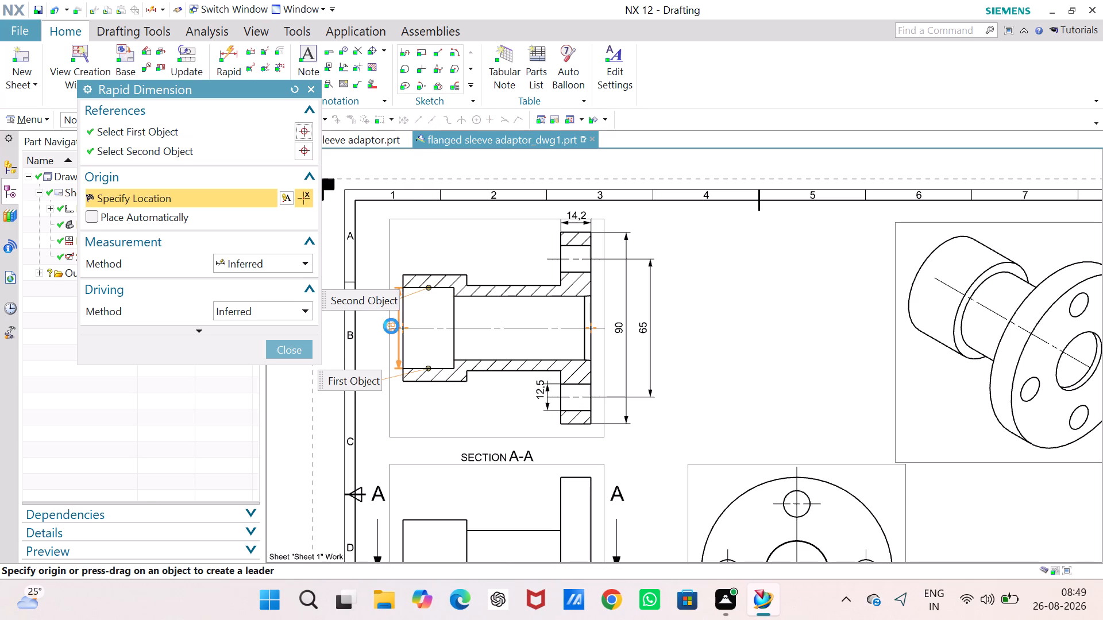
click(389, 326)
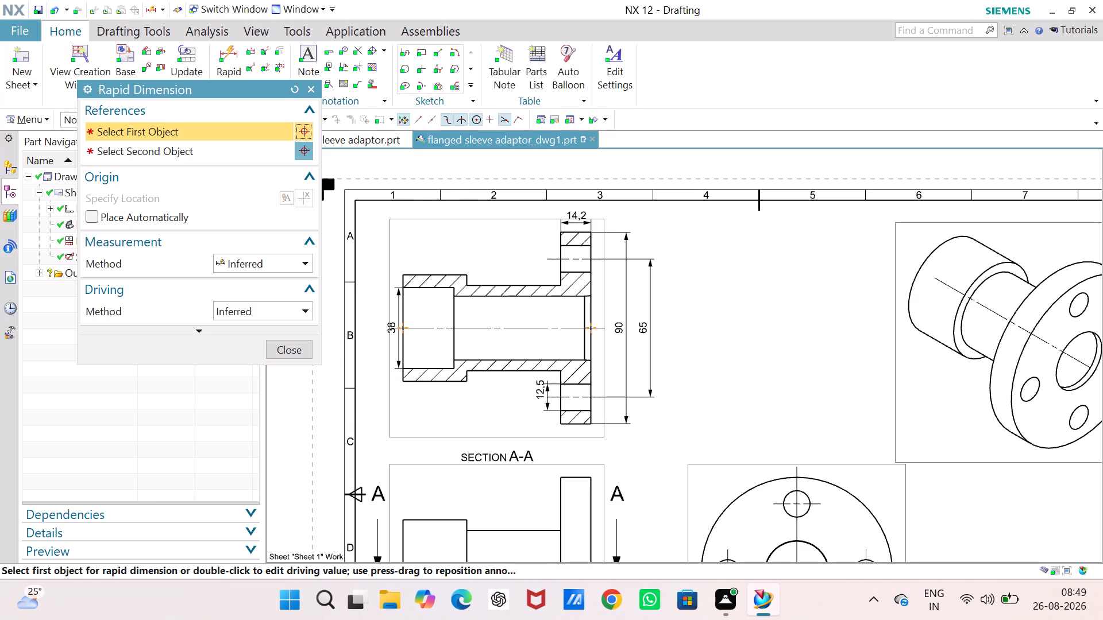
click(431, 382)
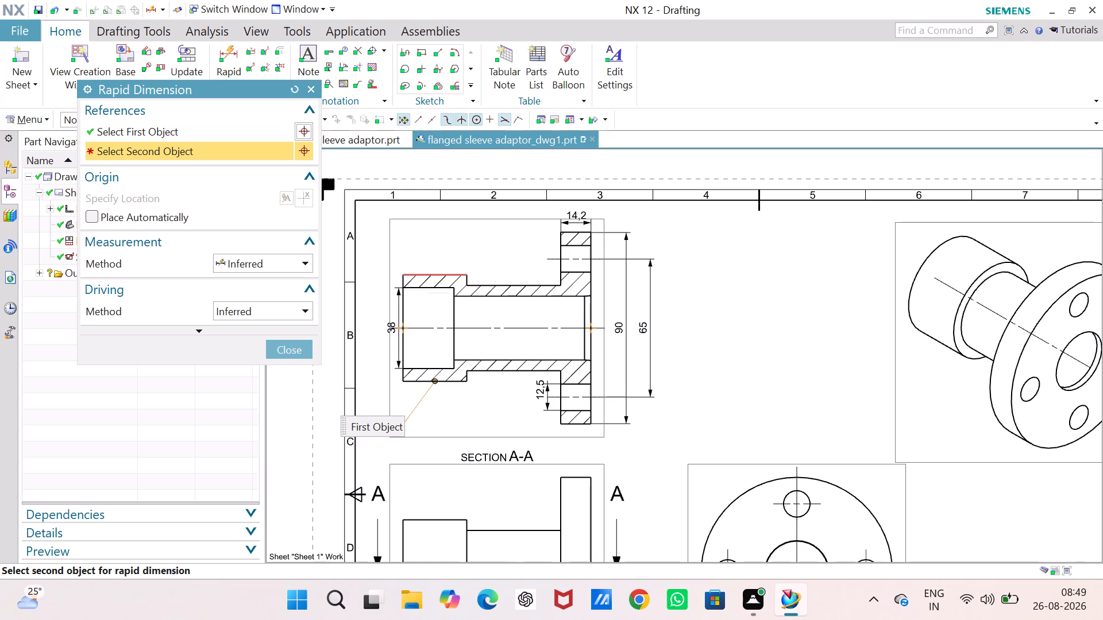
click(429, 273)
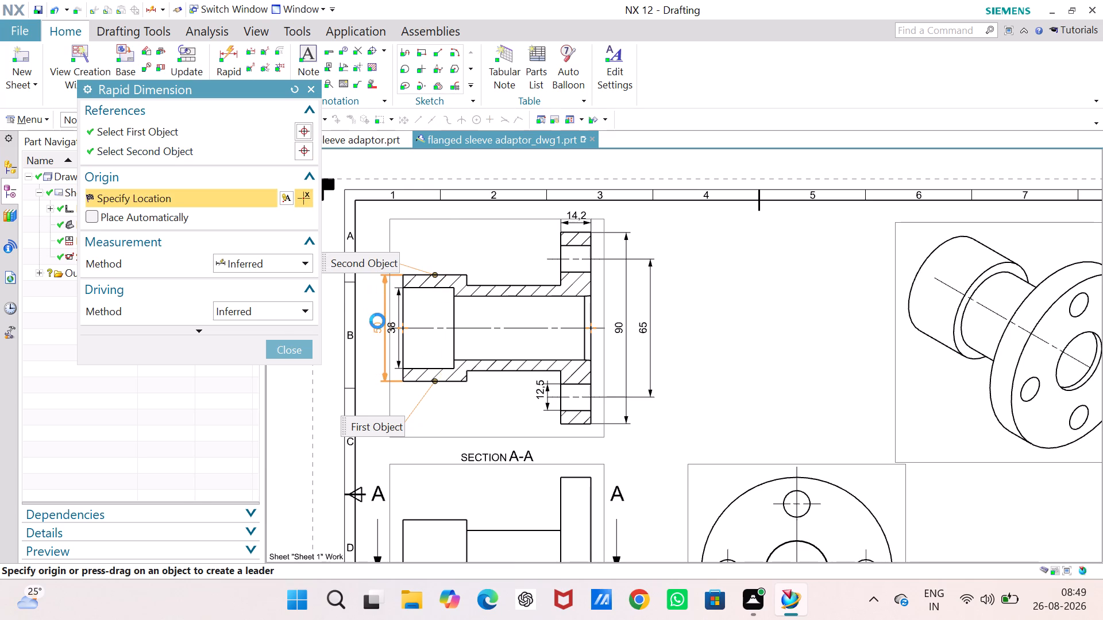
click(377, 321)
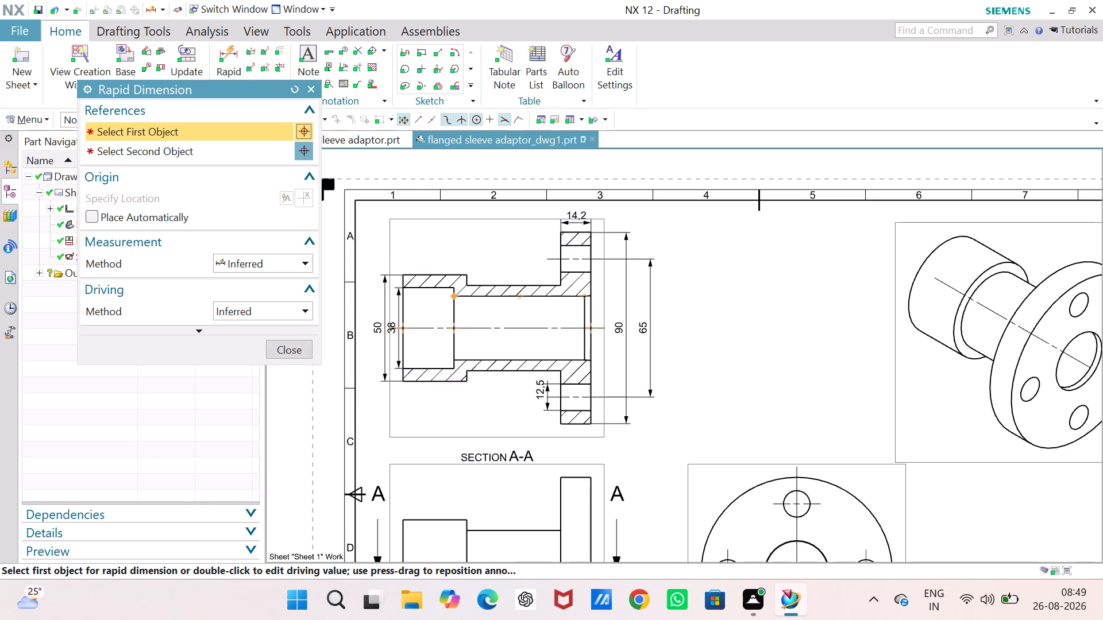
Dimension the axial distance between the socket's inner shoulder and outer shoulder, placed above the sleeve in section A-A.
click(453, 296)
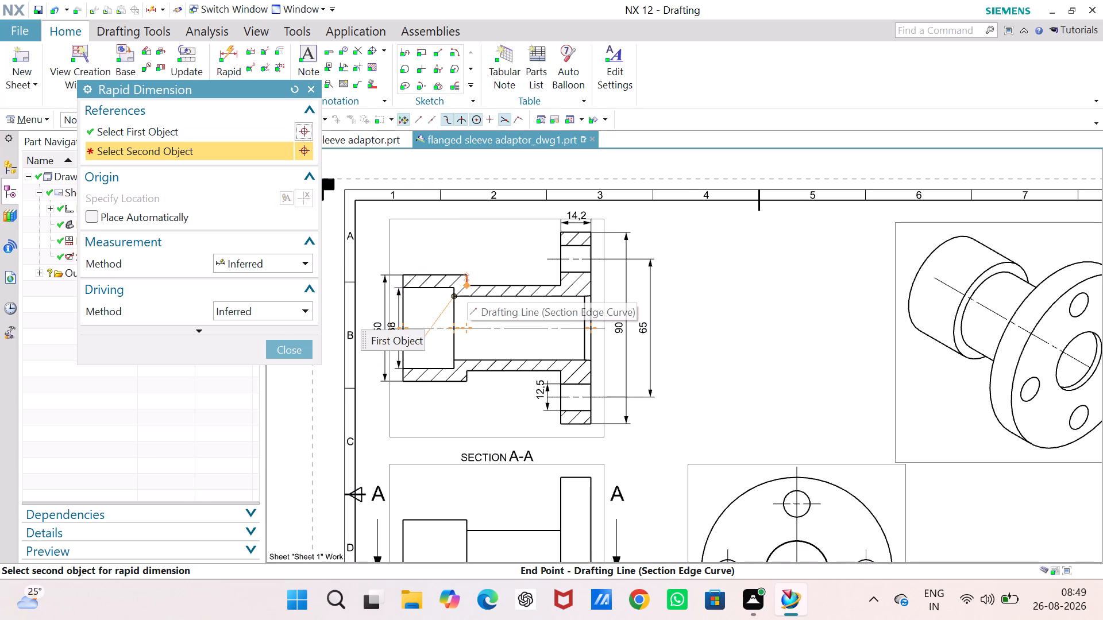
click(467, 285)
click(454, 245)
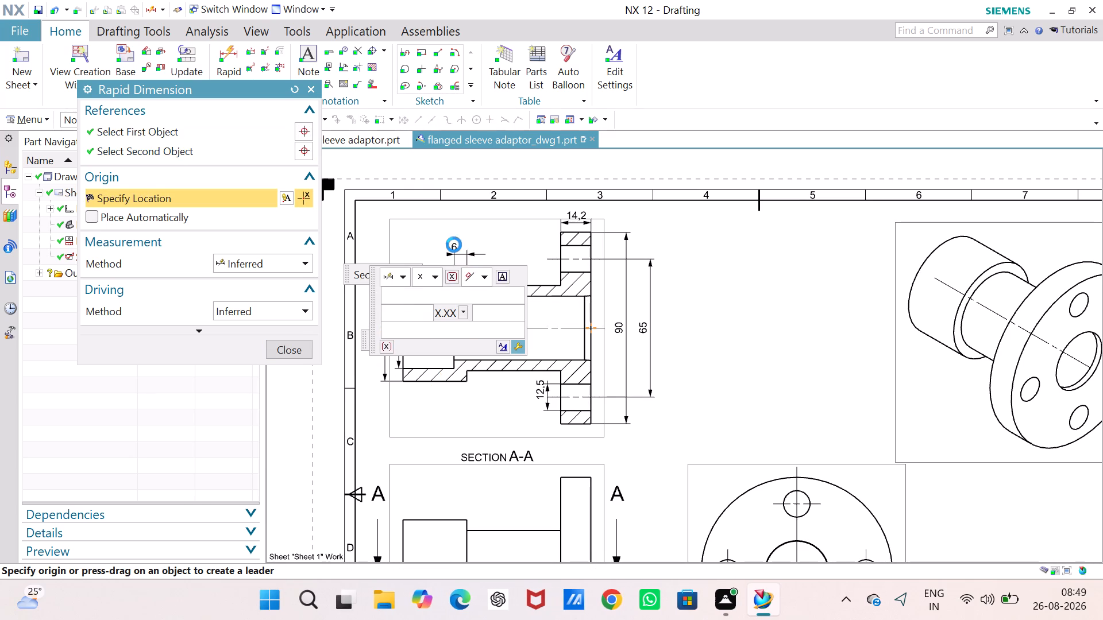
Dimension the sleeve's outer diameter between the socket and flange, and the through-bore's diameter, both inside section A-A.
click(507, 284)
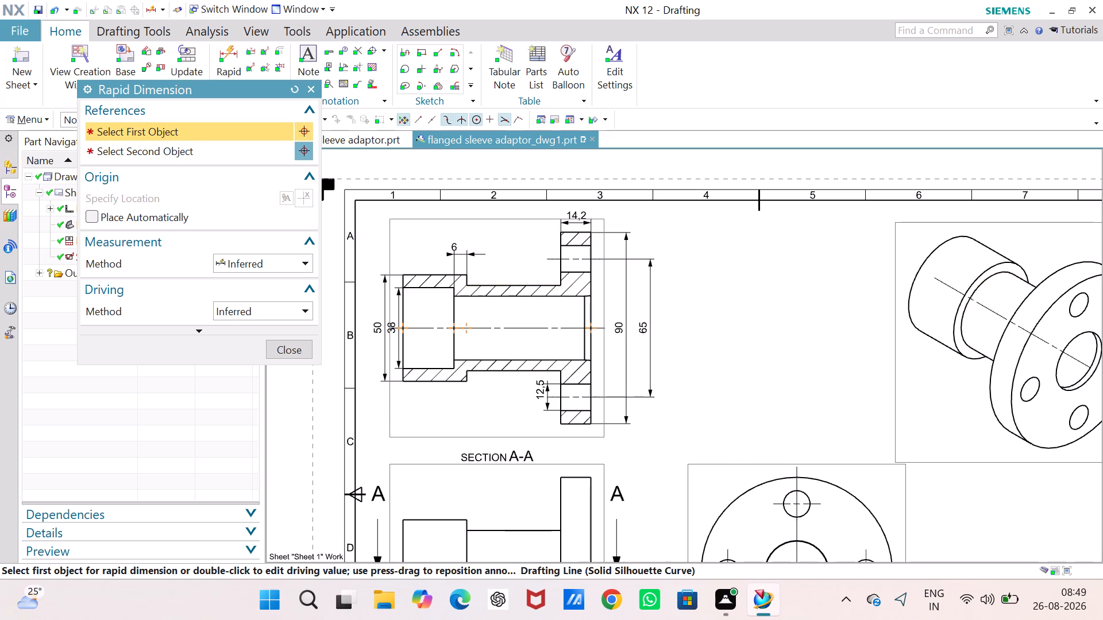
click(508, 369)
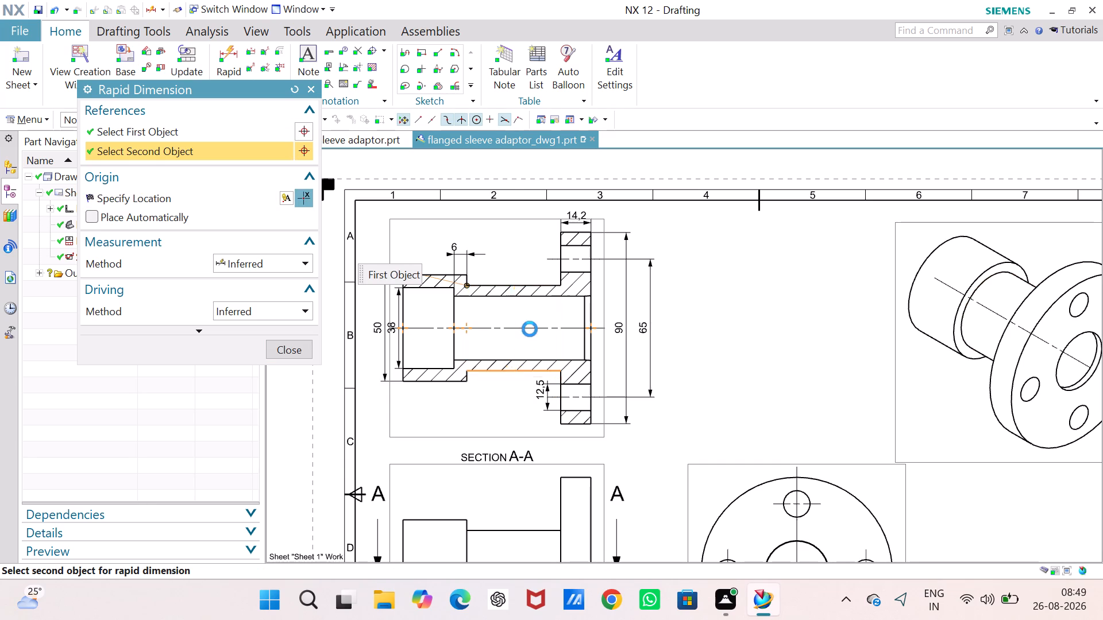
click(530, 327)
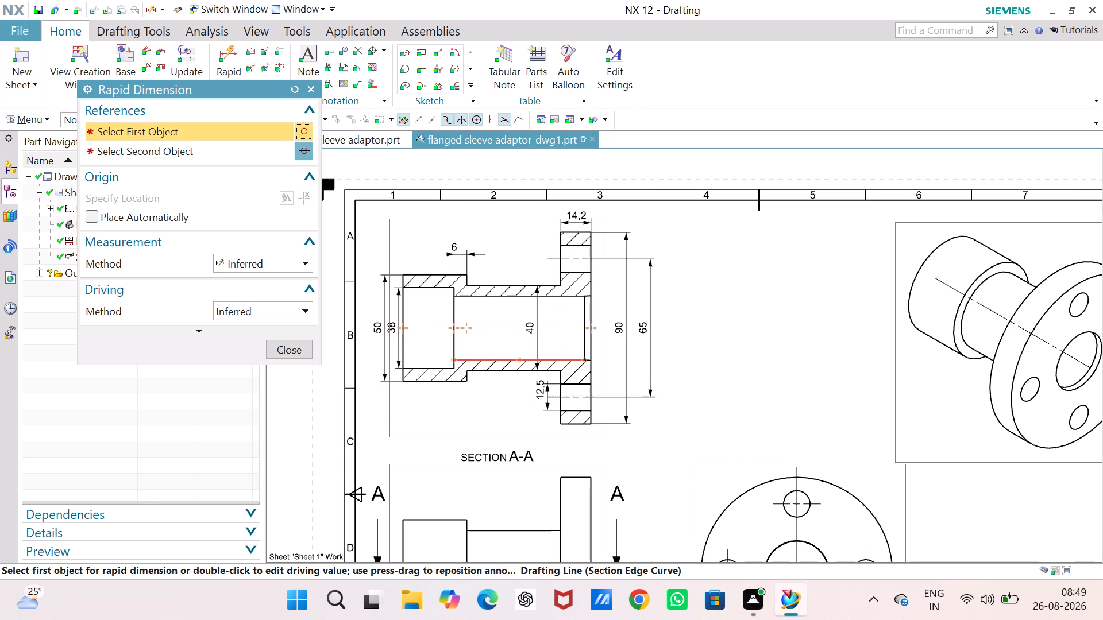
click(485, 362)
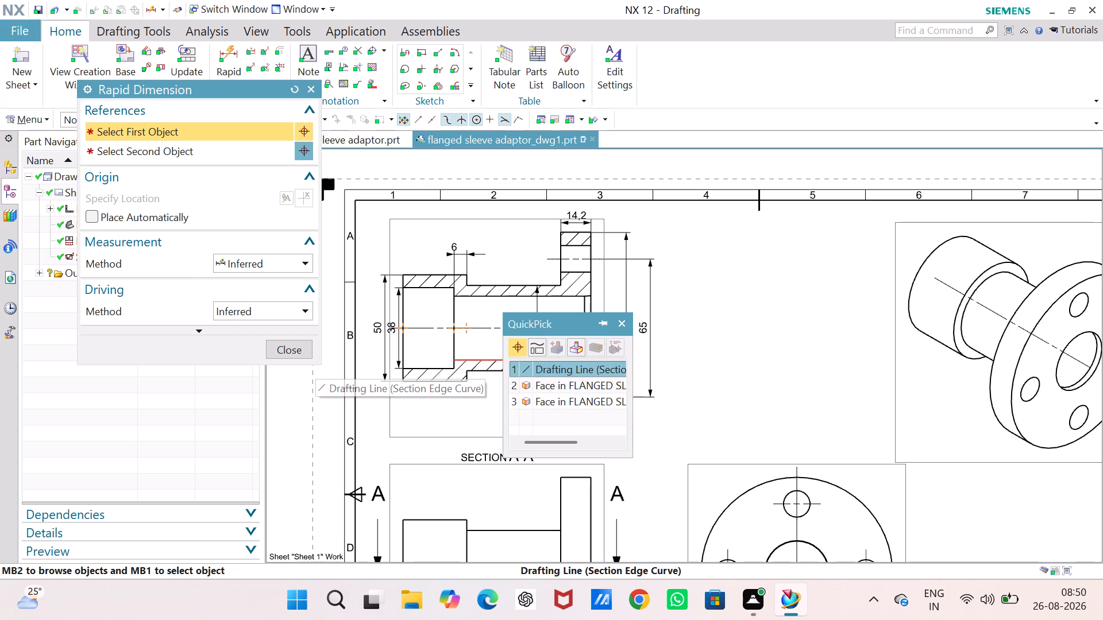
click(557, 371)
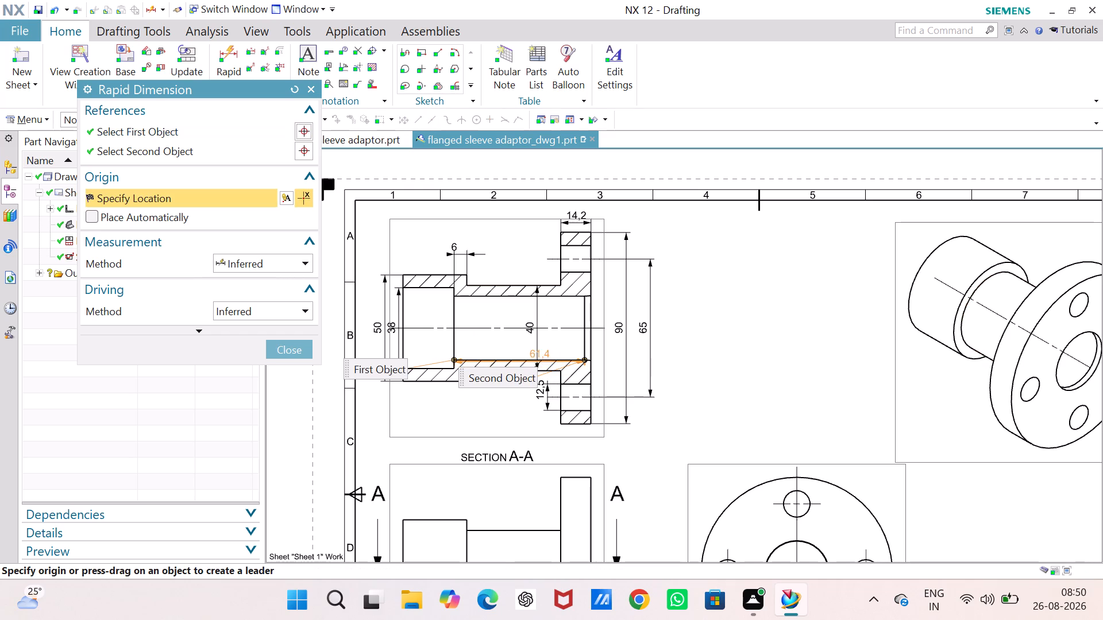
click(493, 298)
click(489, 316)
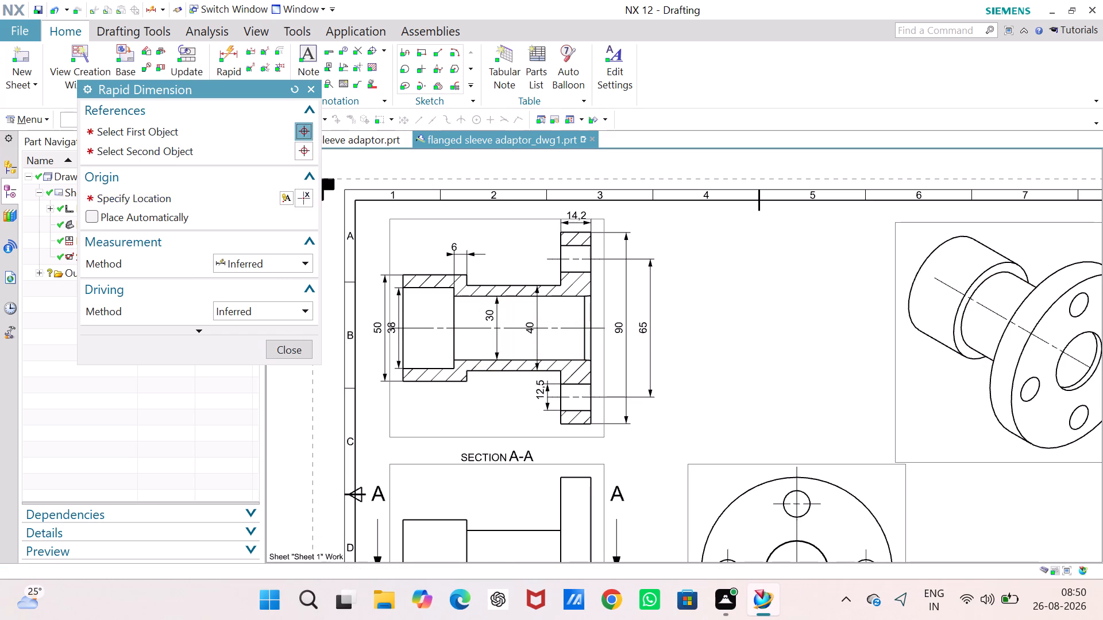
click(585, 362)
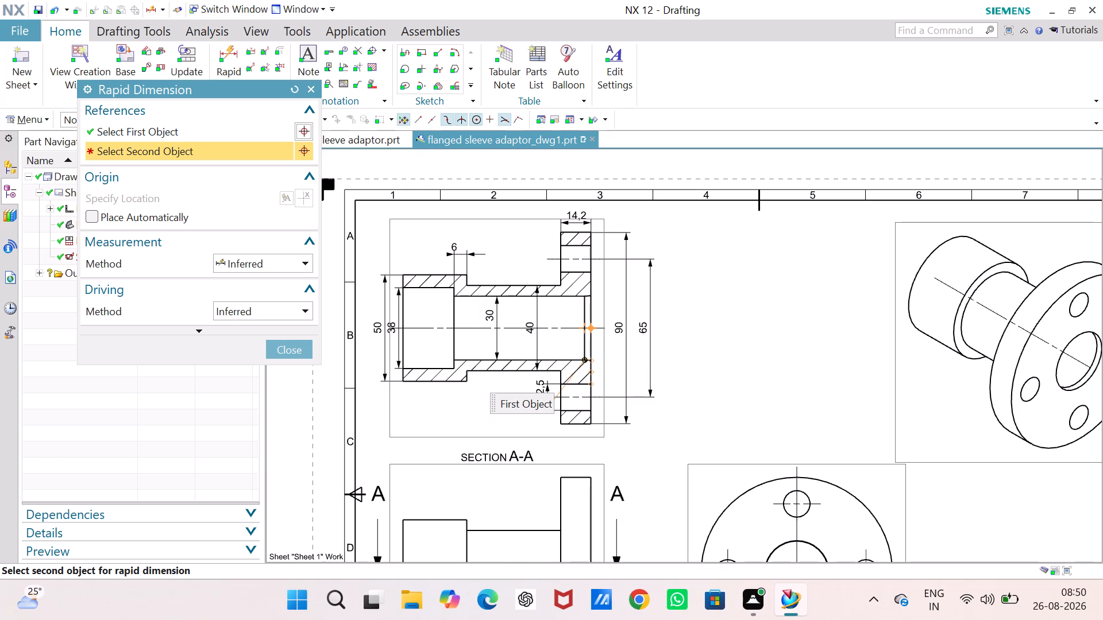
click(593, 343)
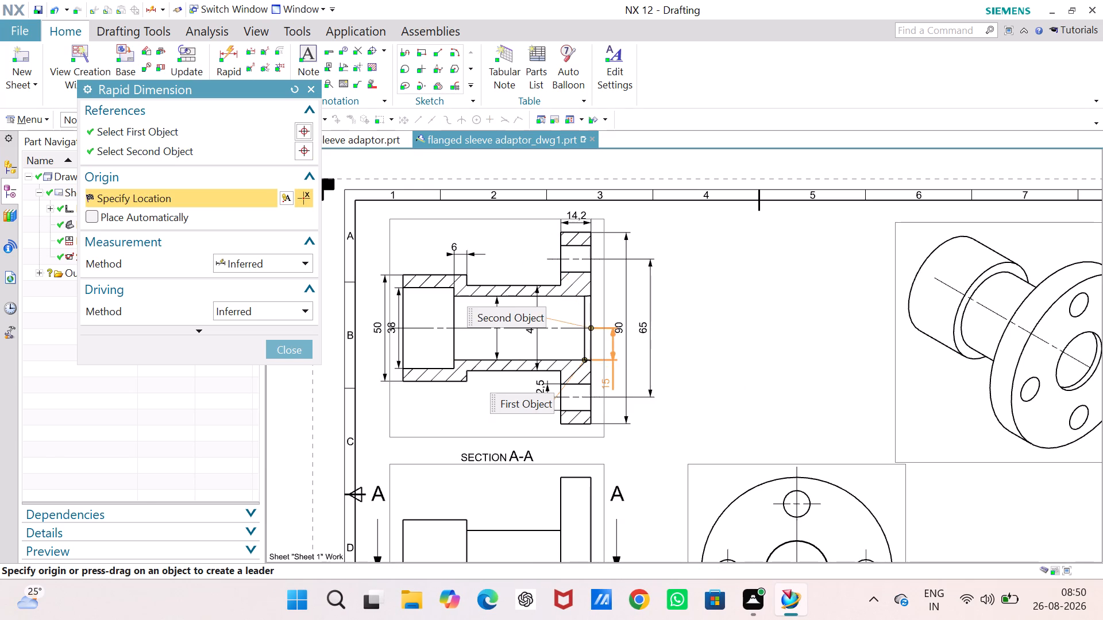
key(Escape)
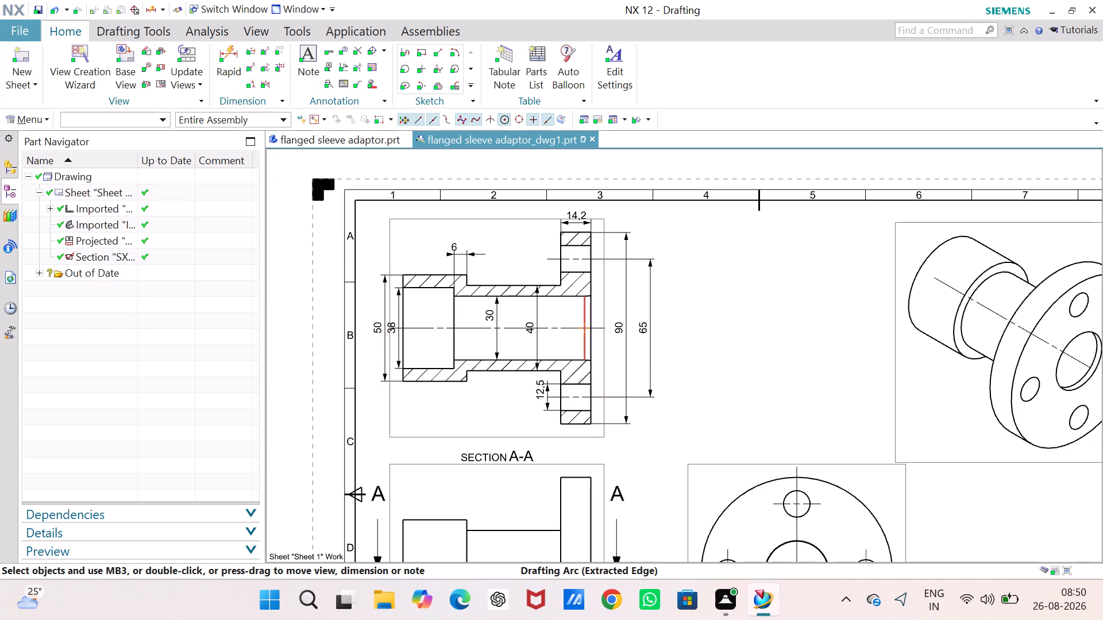
Add a rapid dimension for the axial length of the bore's chamfer at the flange face, at its upper edge in section A-A.
scroll(580, 310, up, 5)
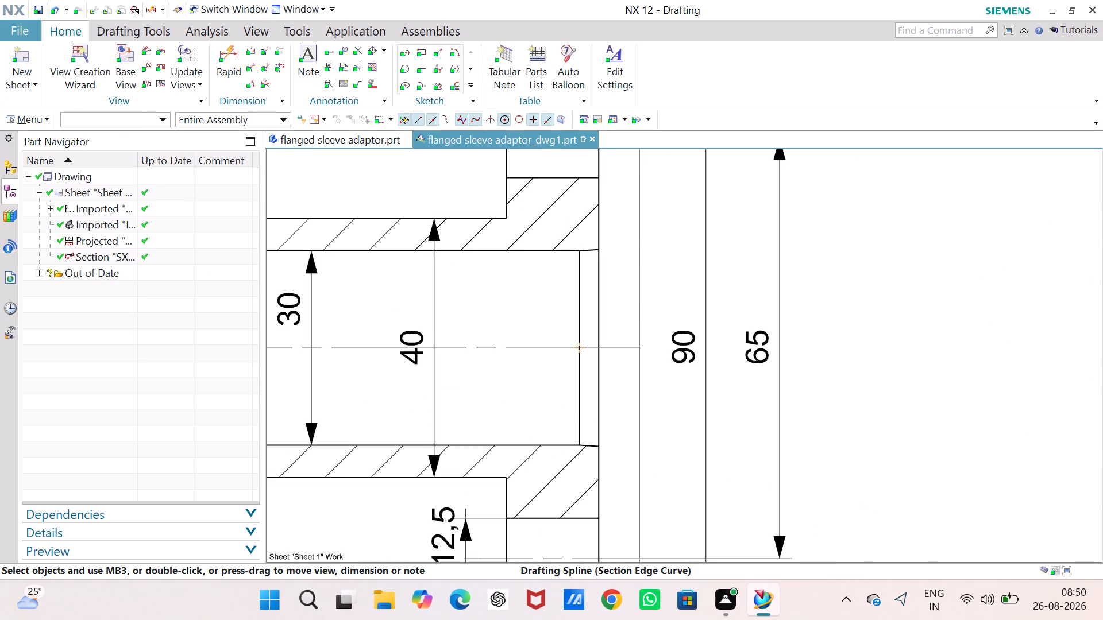
click(219, 46)
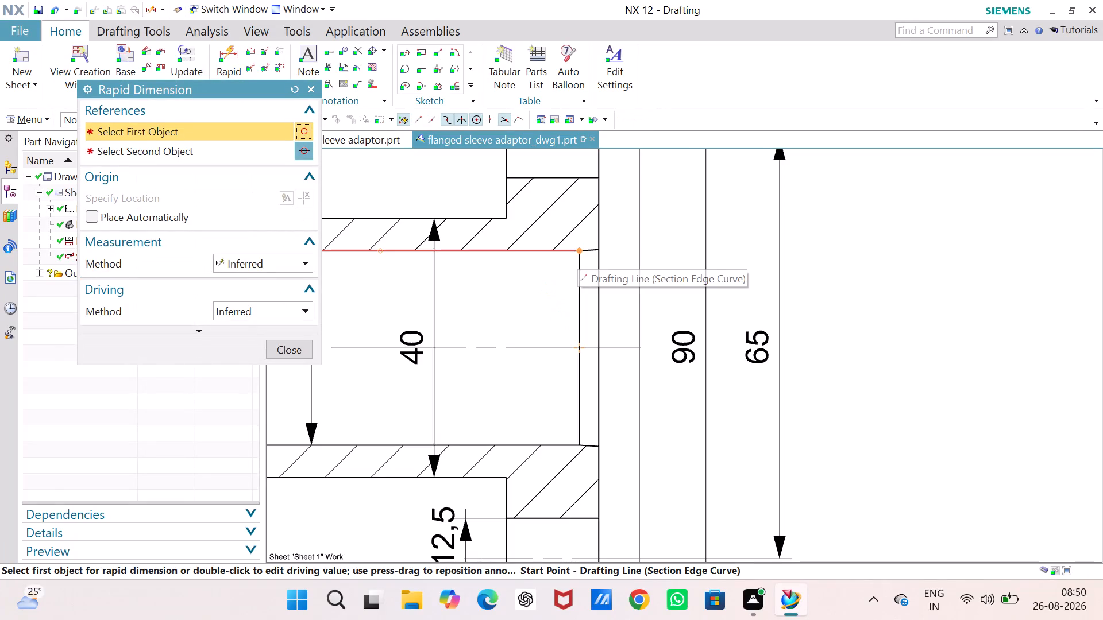
click(579, 249)
click(596, 249)
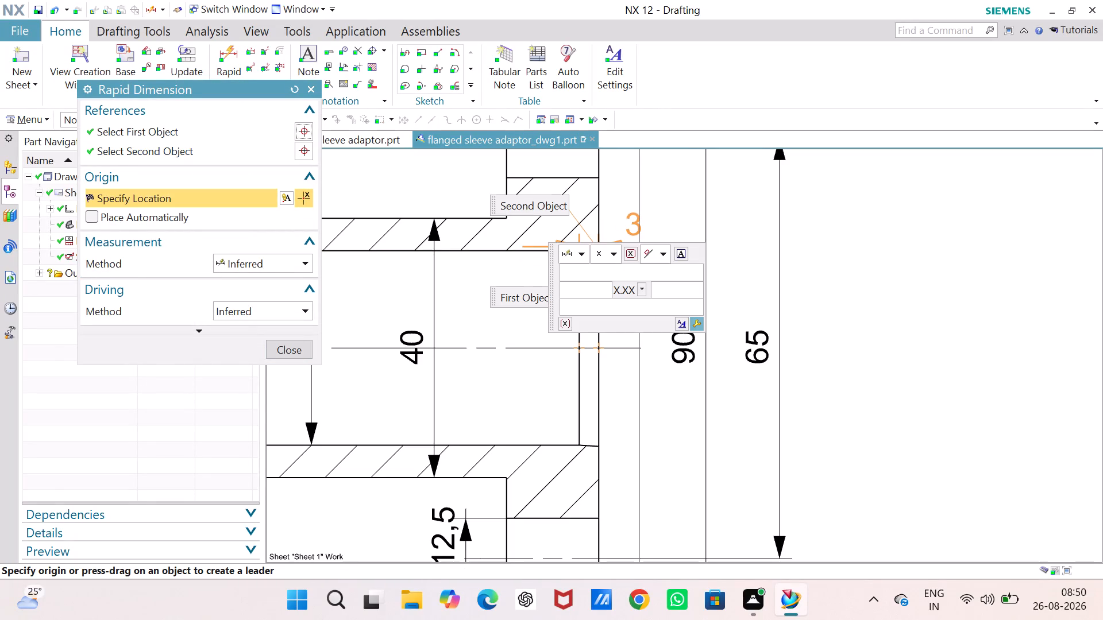
click(617, 220)
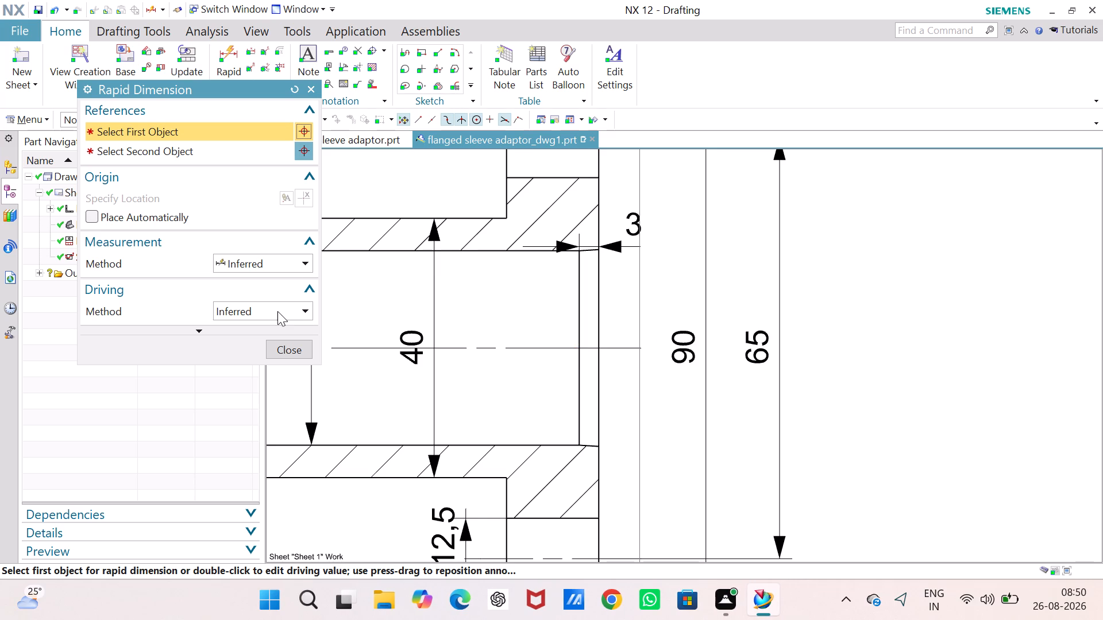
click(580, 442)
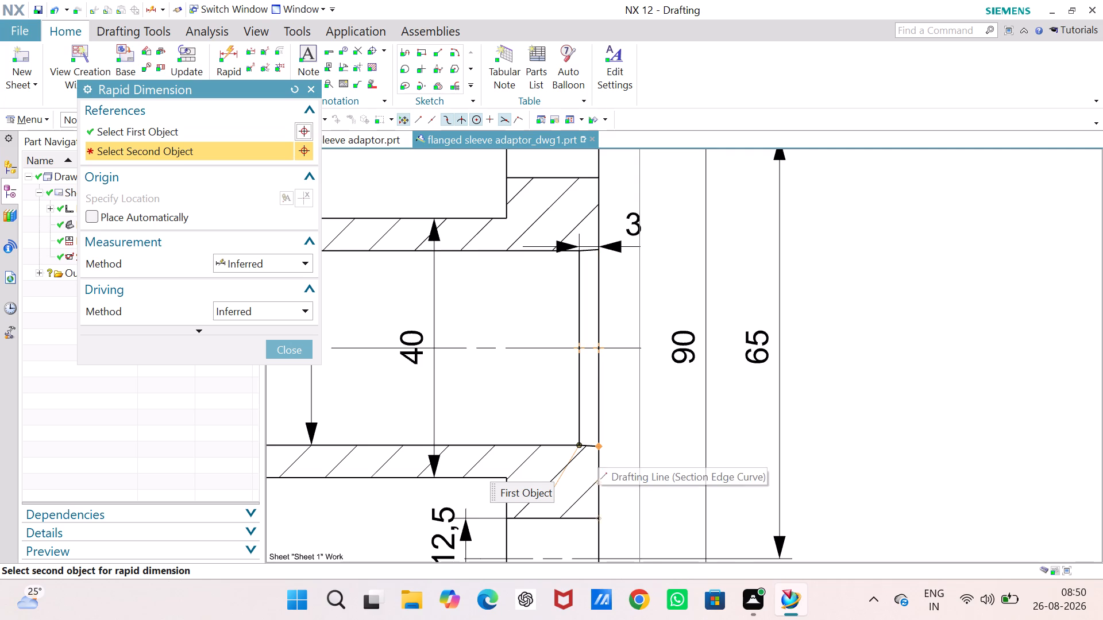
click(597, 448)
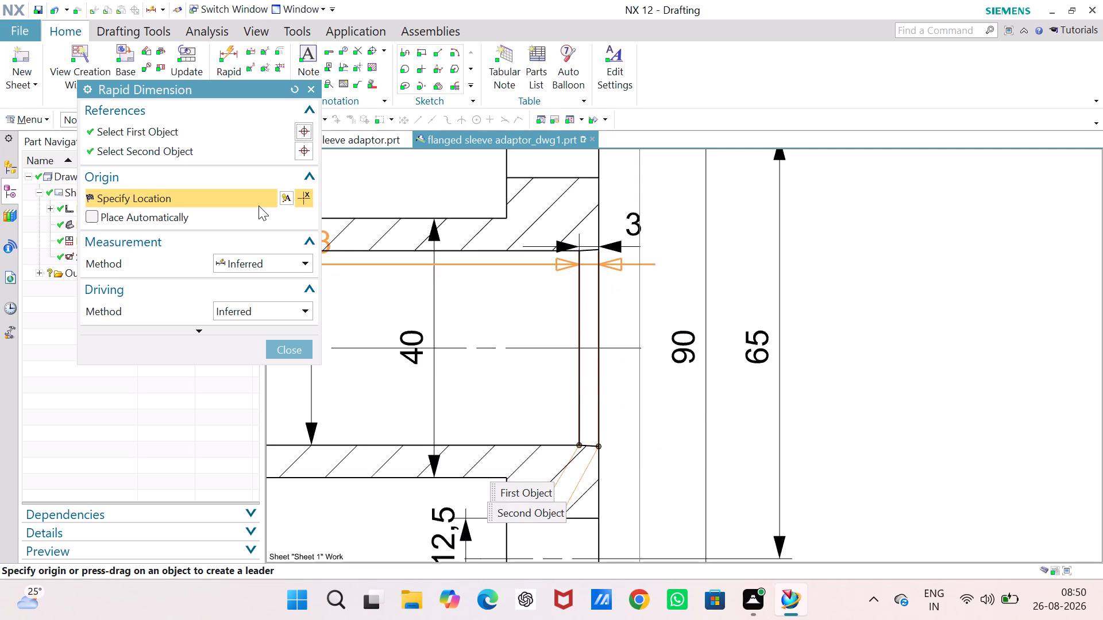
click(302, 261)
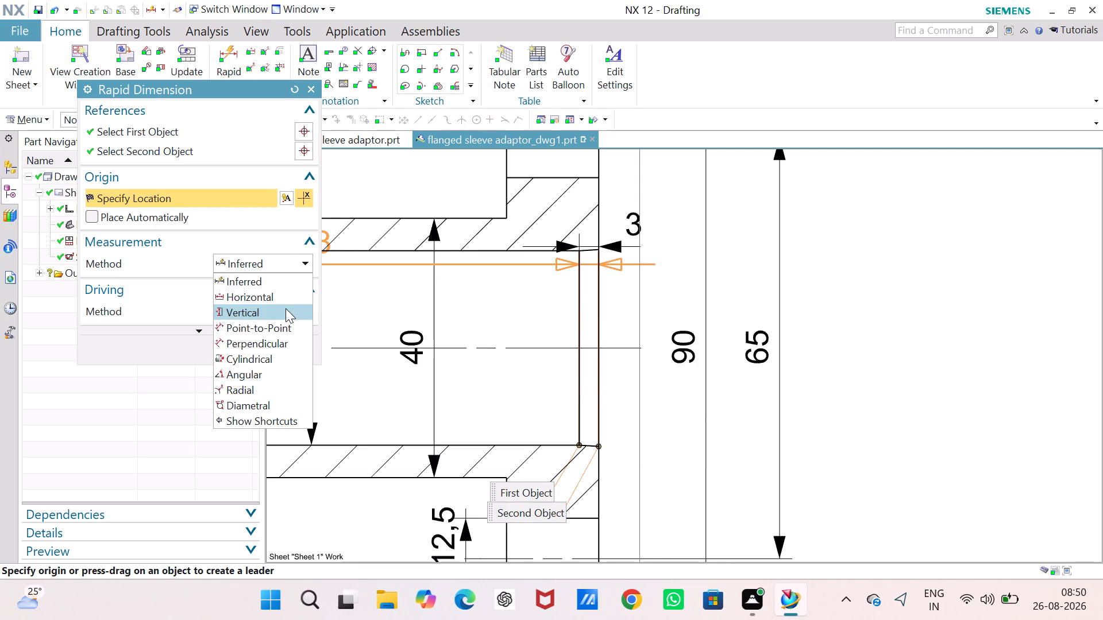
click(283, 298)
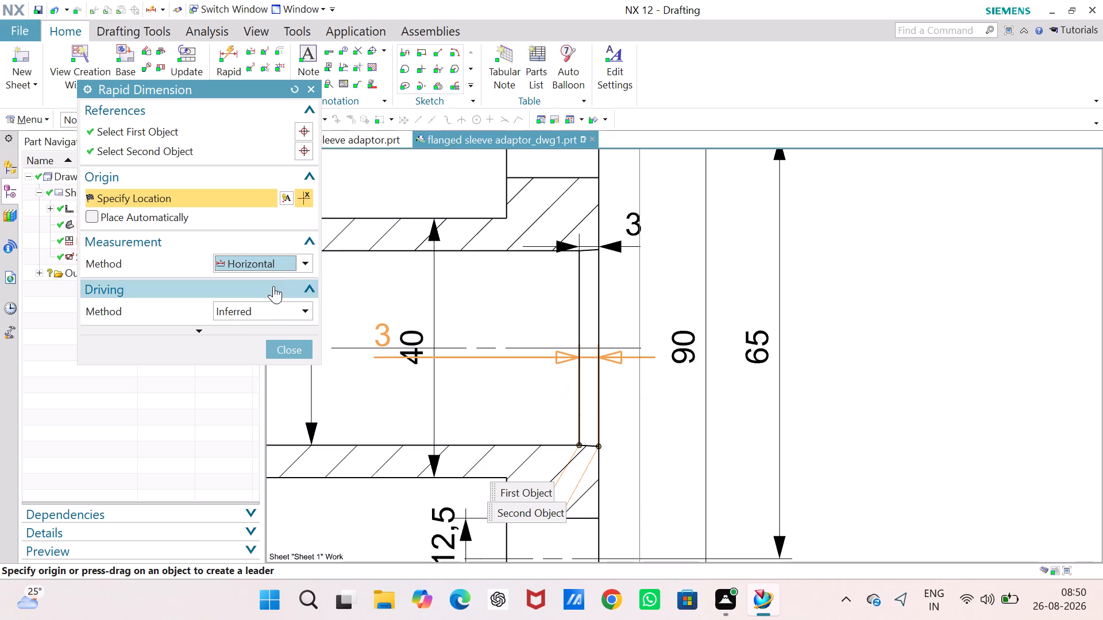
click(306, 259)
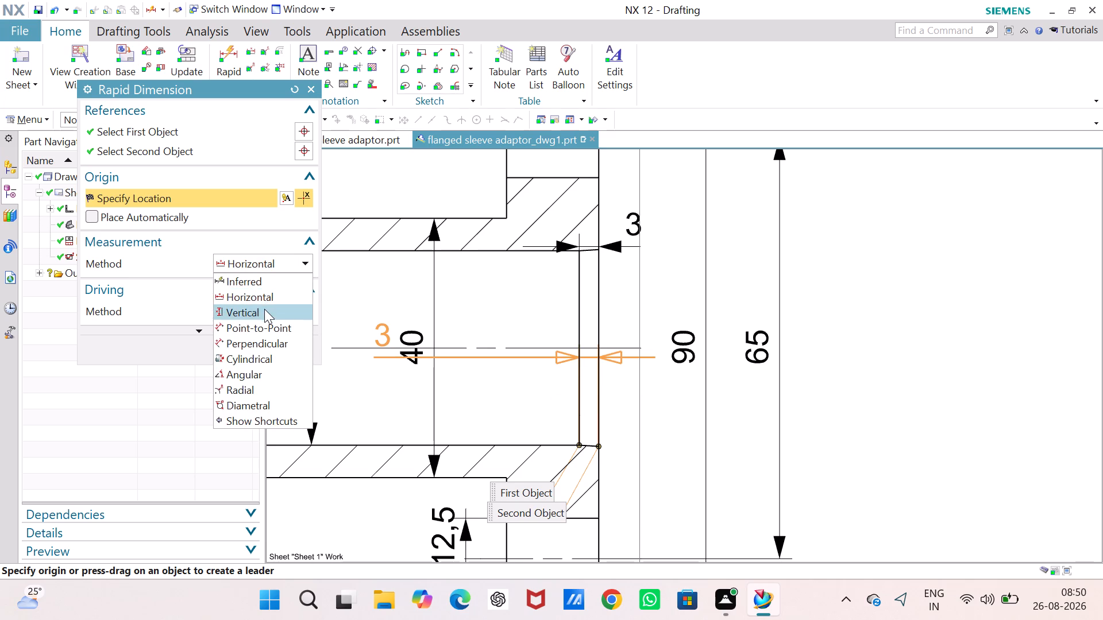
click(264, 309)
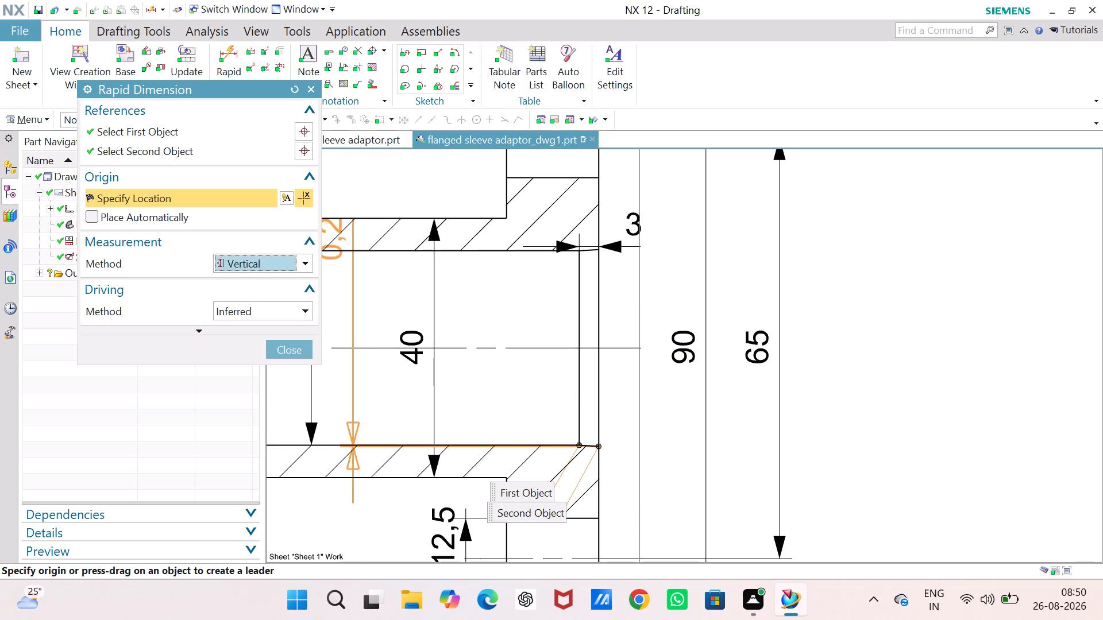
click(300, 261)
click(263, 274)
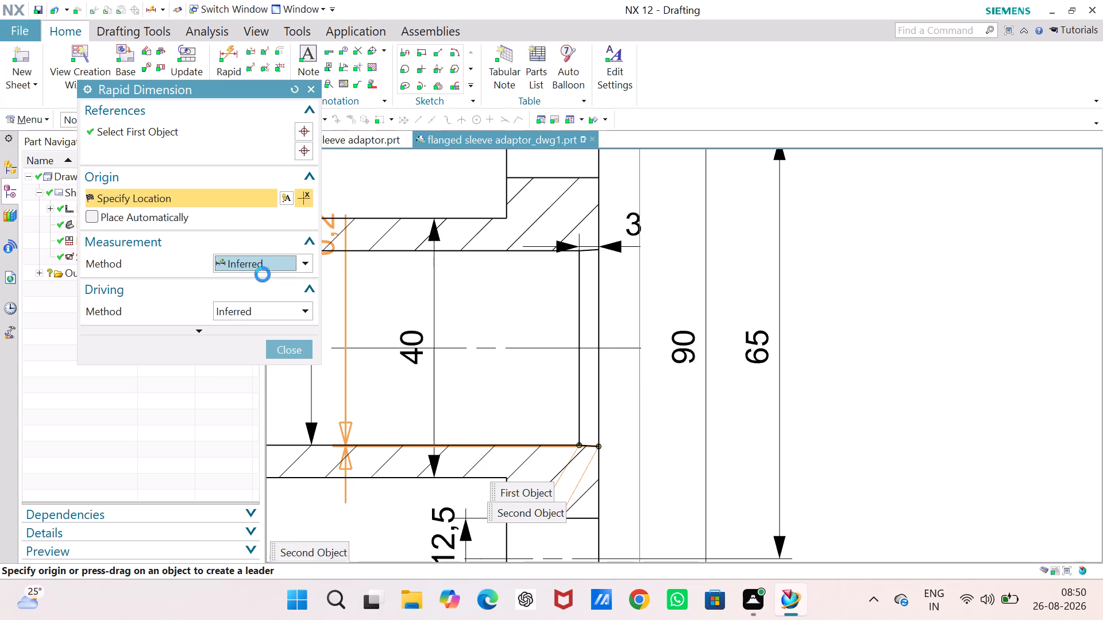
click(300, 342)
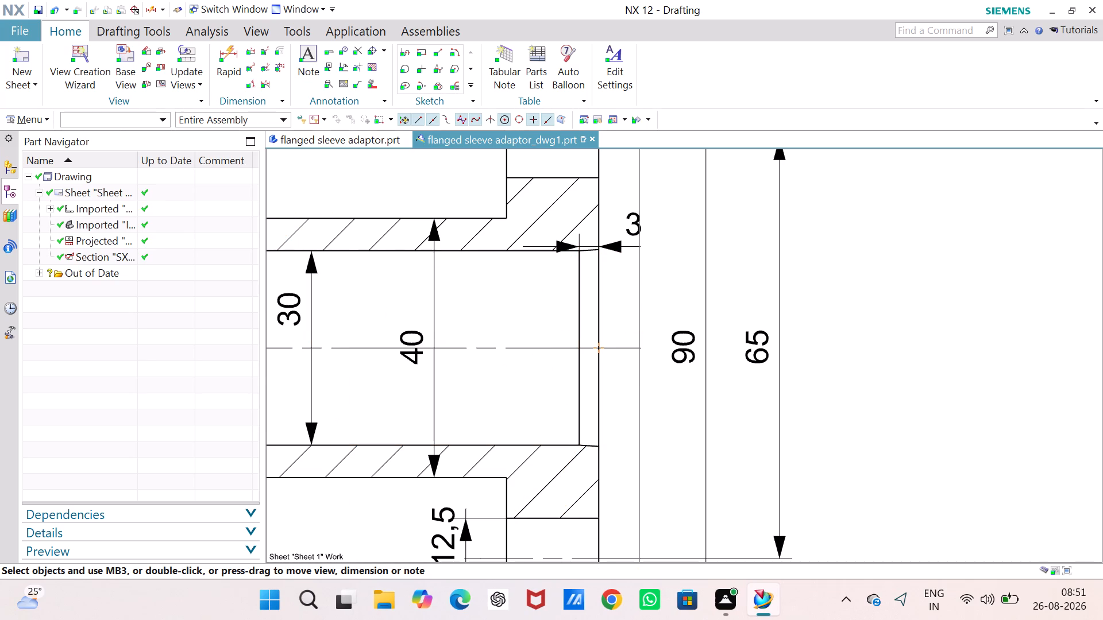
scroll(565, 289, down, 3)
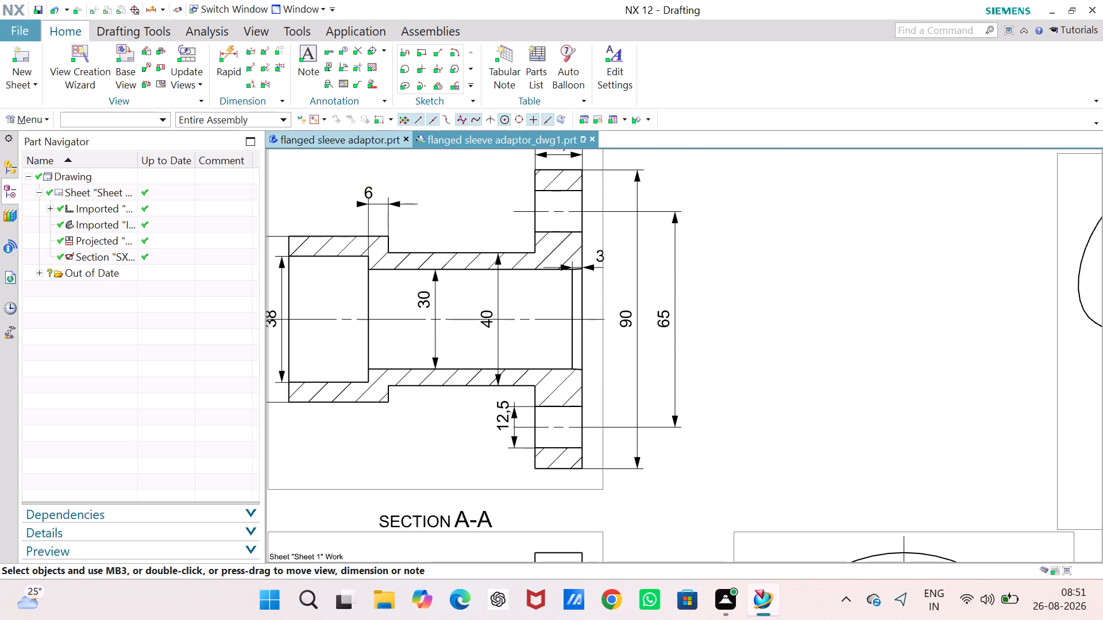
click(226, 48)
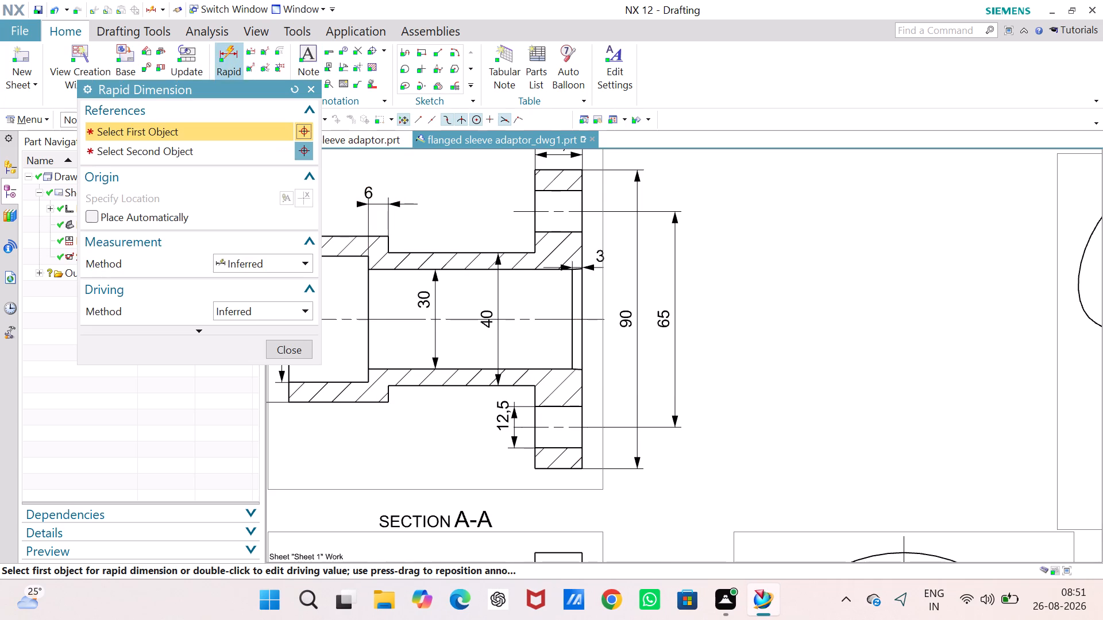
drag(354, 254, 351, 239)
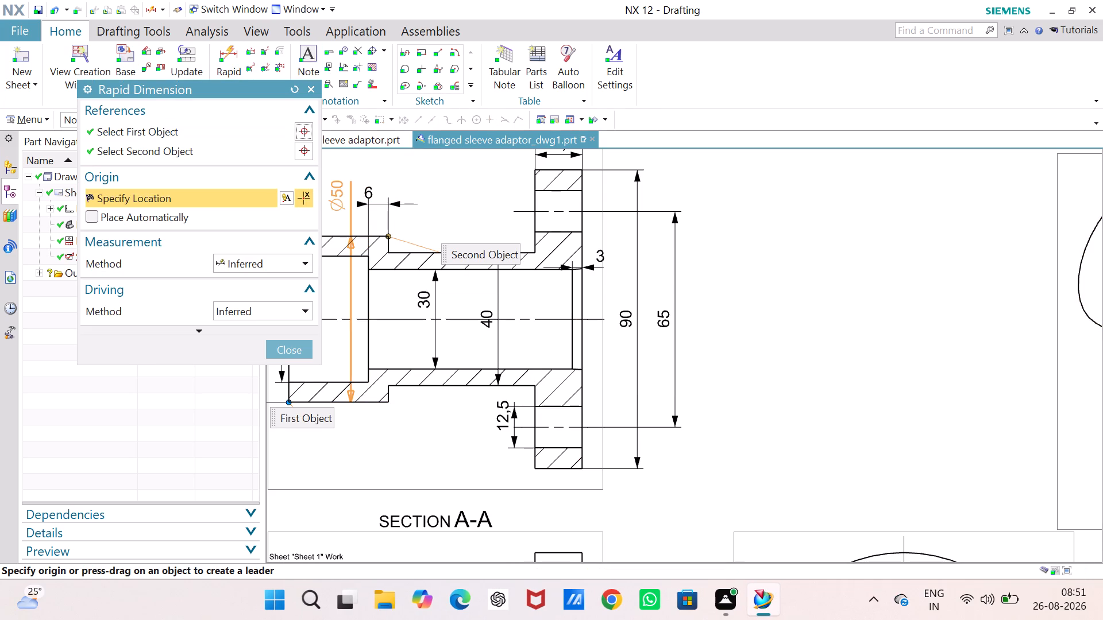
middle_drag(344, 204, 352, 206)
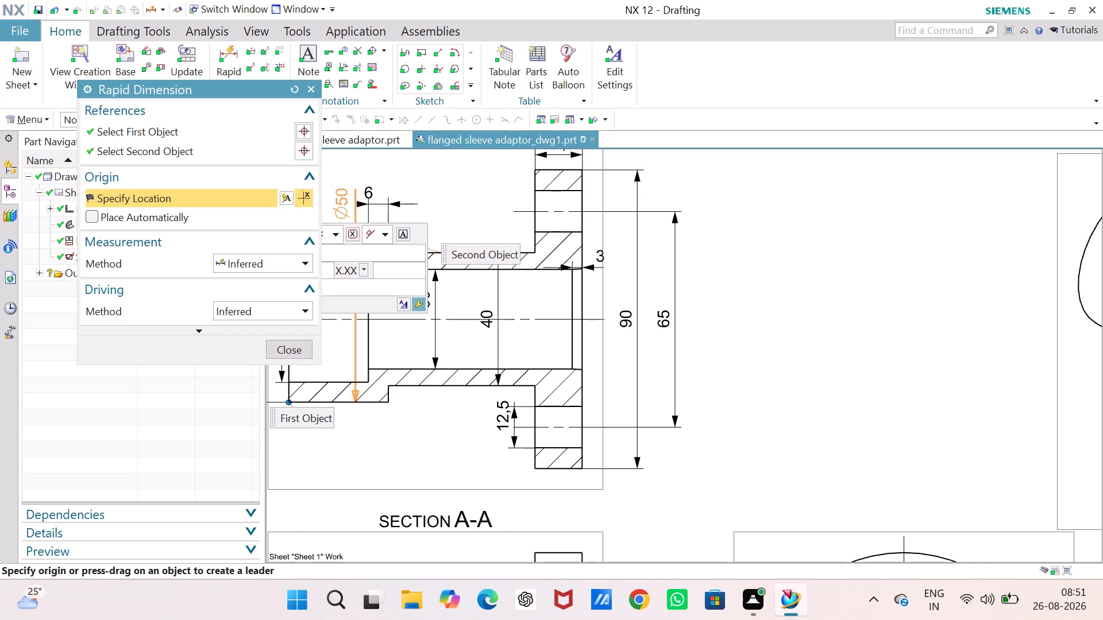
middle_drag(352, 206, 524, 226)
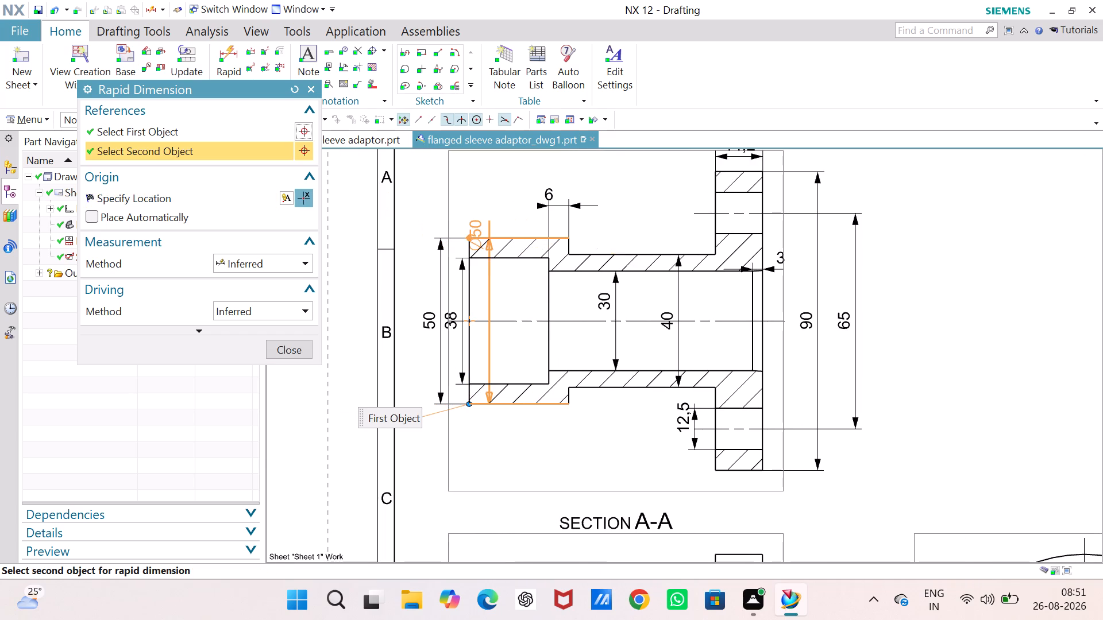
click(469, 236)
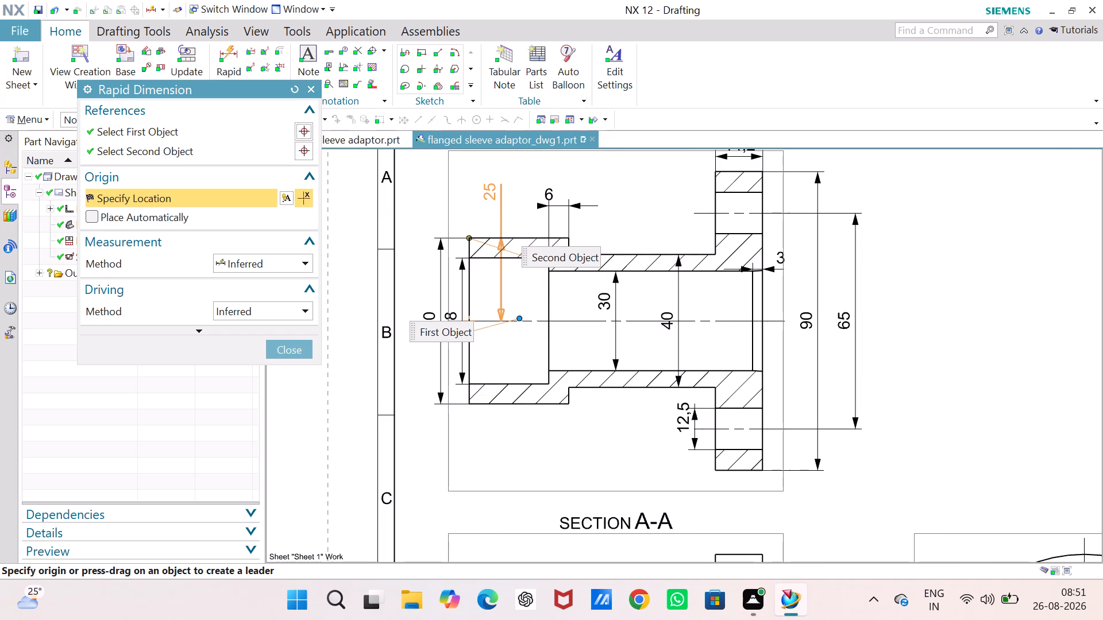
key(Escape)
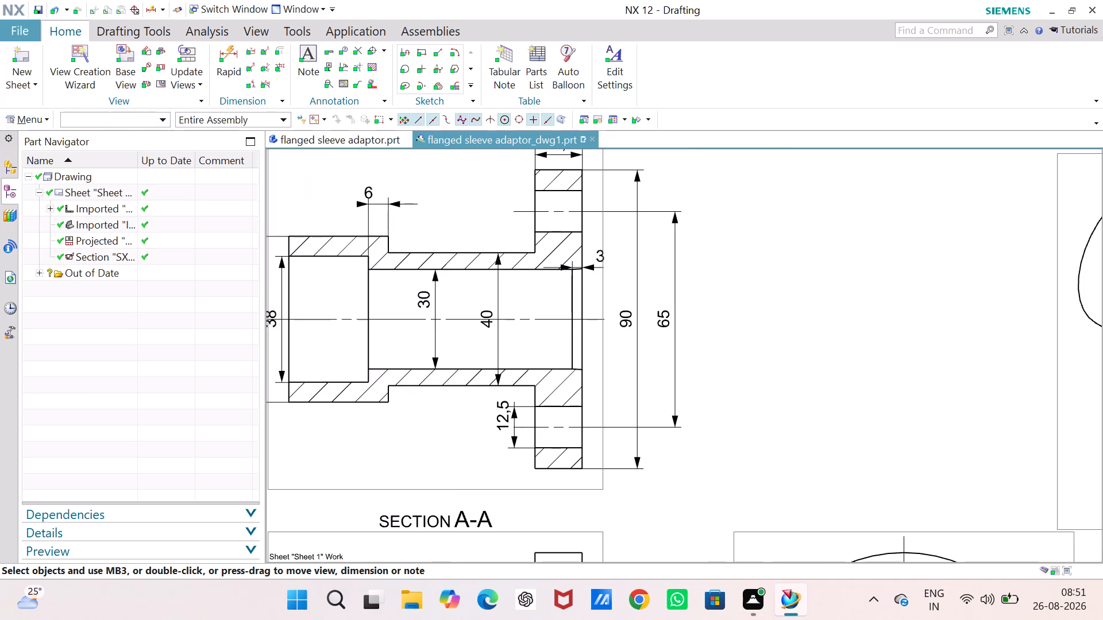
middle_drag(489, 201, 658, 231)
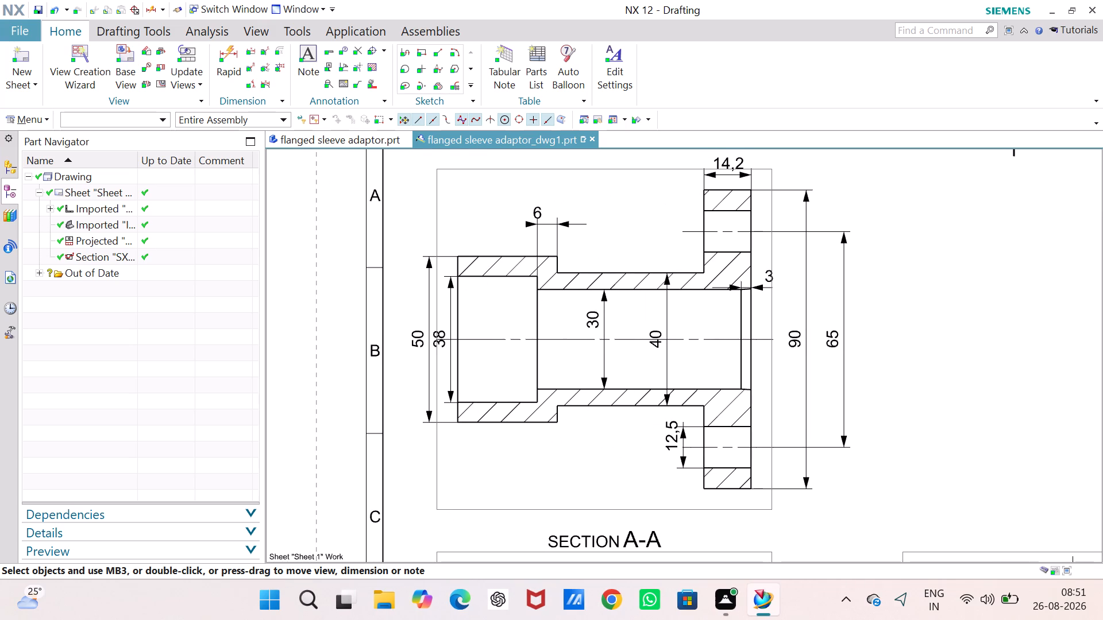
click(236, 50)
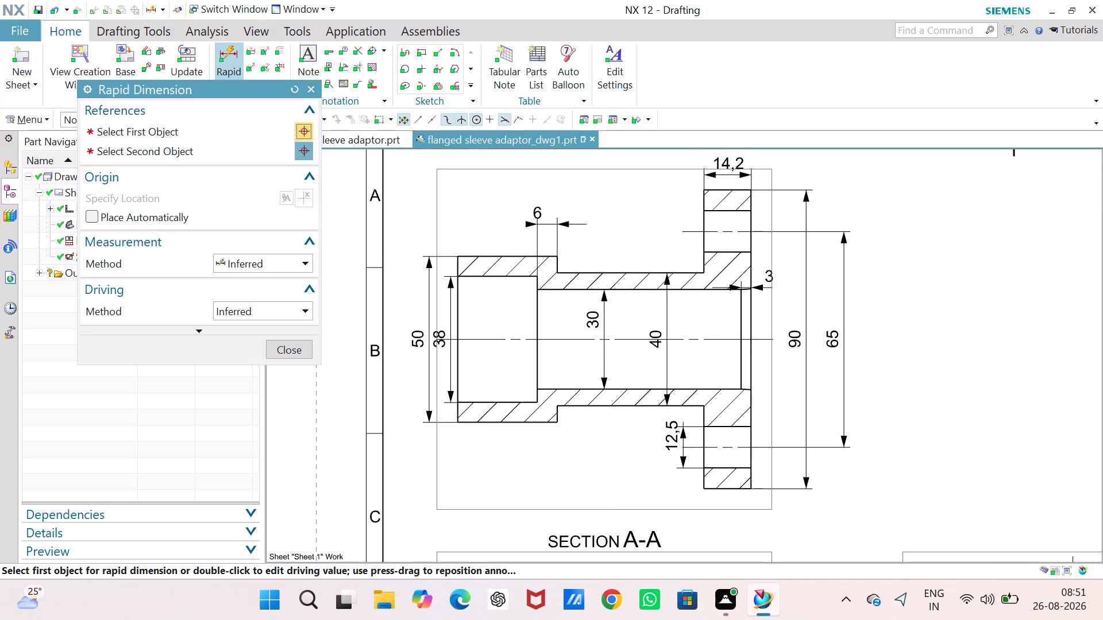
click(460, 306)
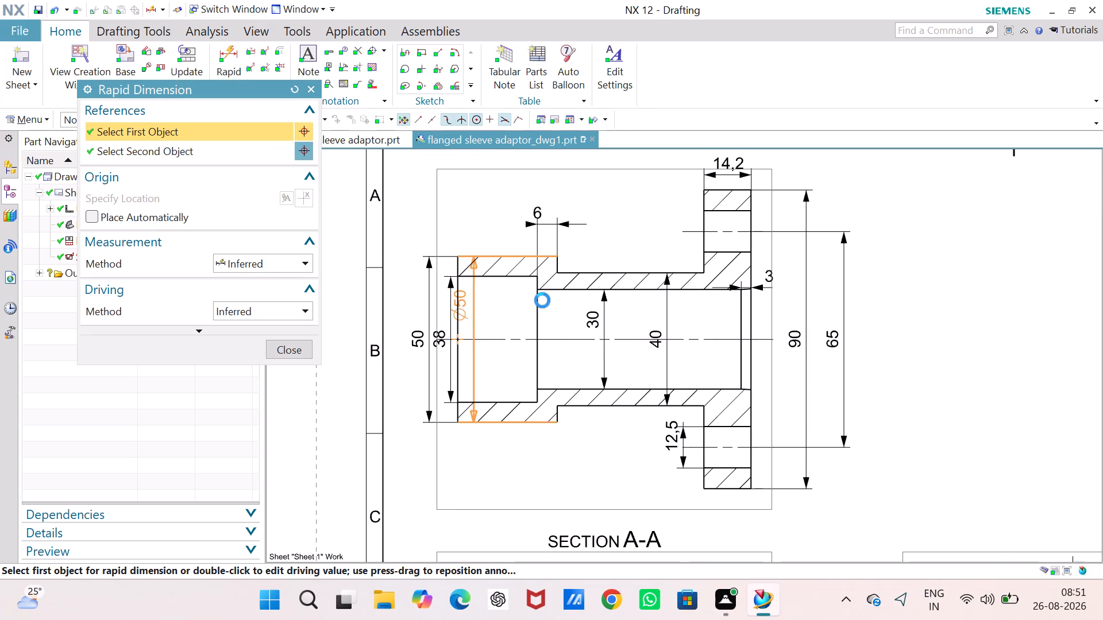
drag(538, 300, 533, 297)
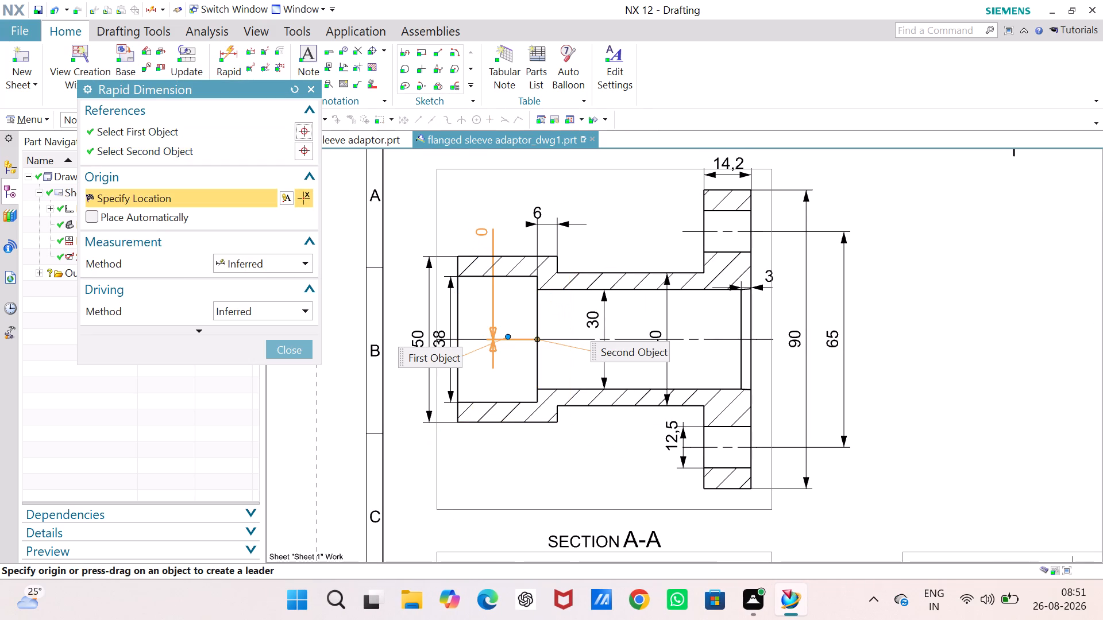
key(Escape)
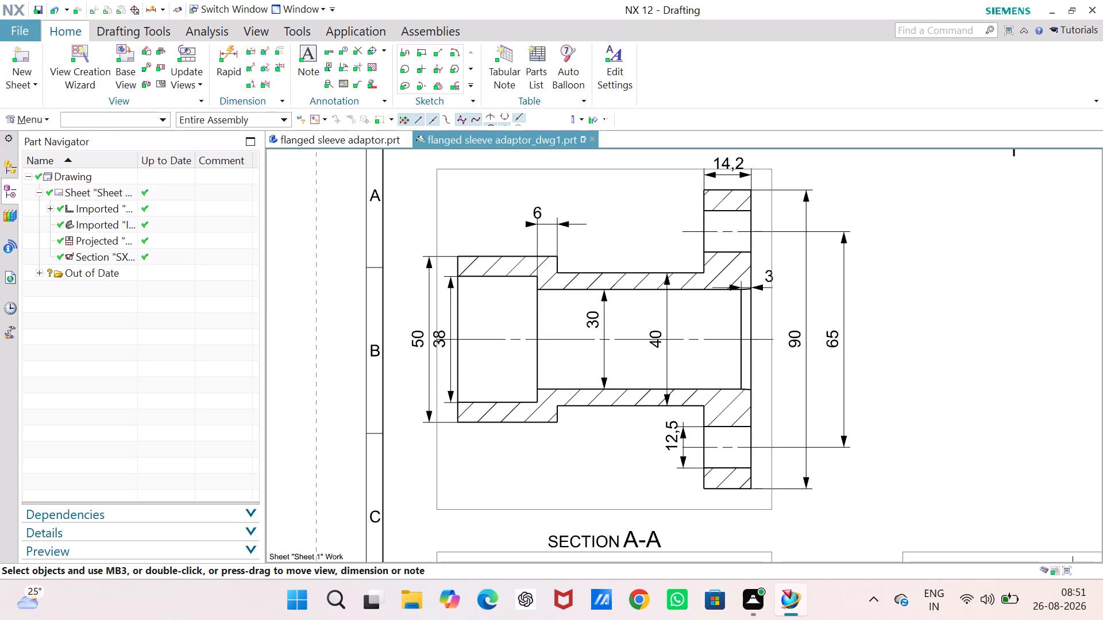
Dimension the socket's inner depth and the sleeve's length between the socket and flange, both placed above the sleeve in section A-A.
click(228, 49)
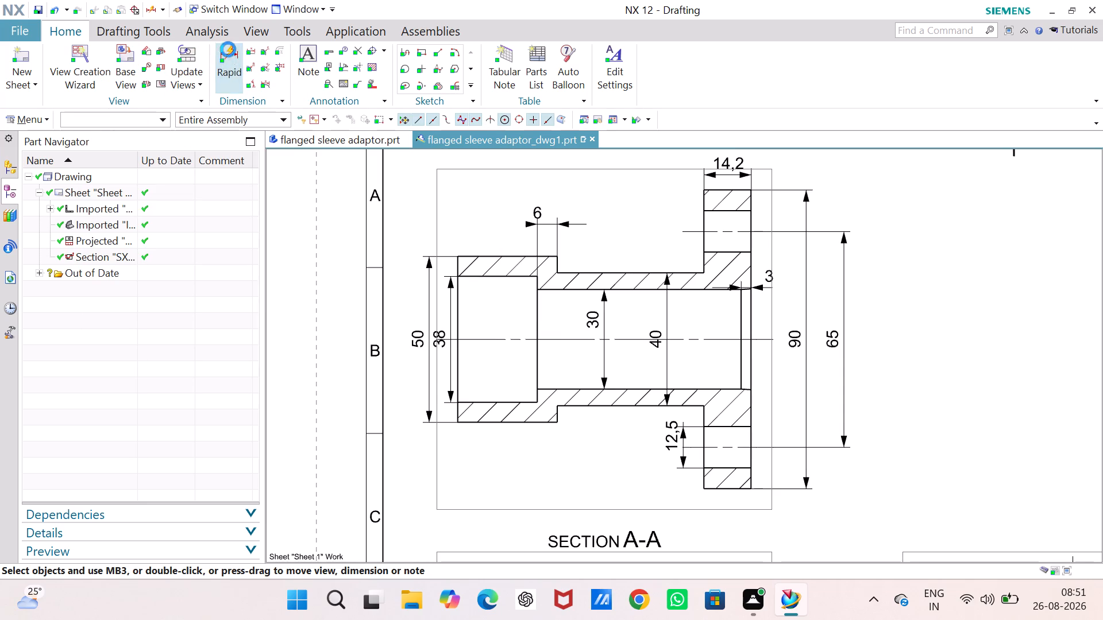
click(460, 275)
drag(538, 275, 531, 270)
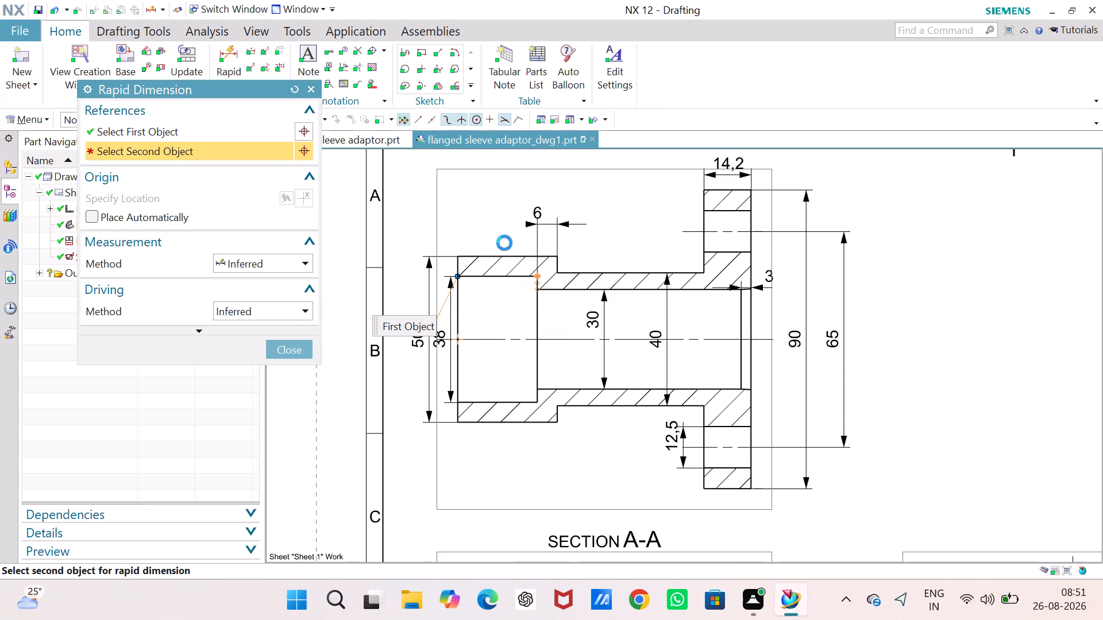
click(491, 219)
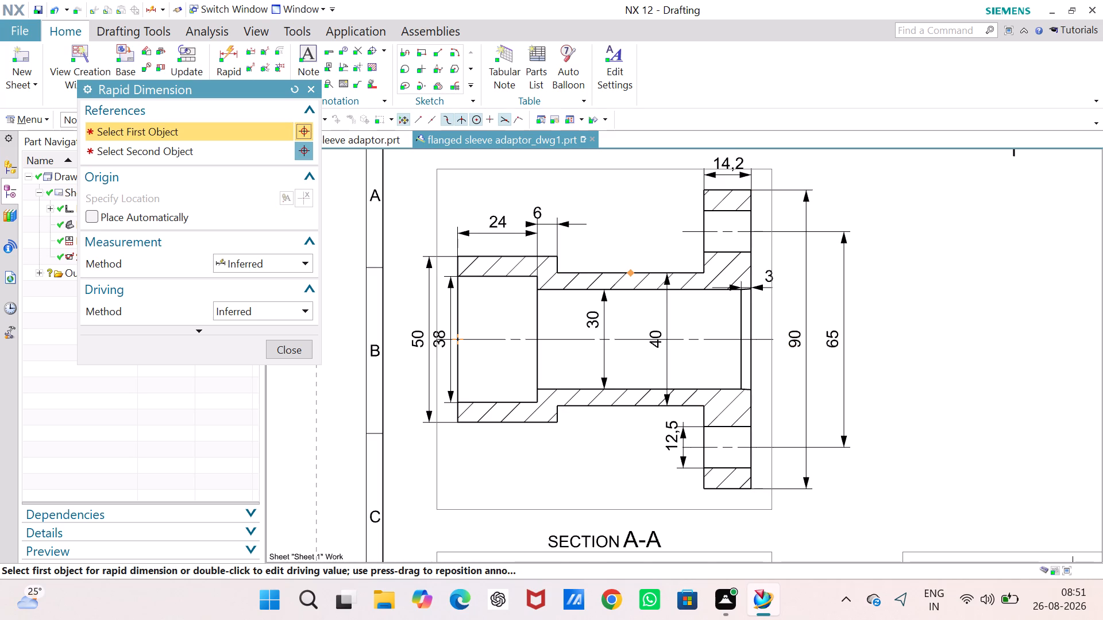
click(683, 272)
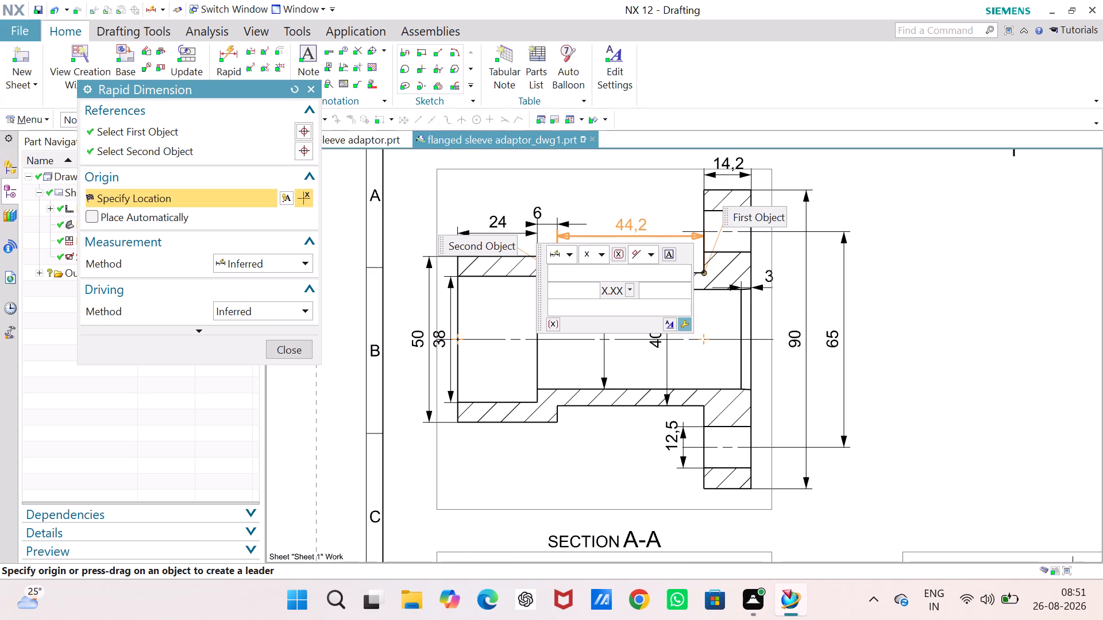
click(620, 224)
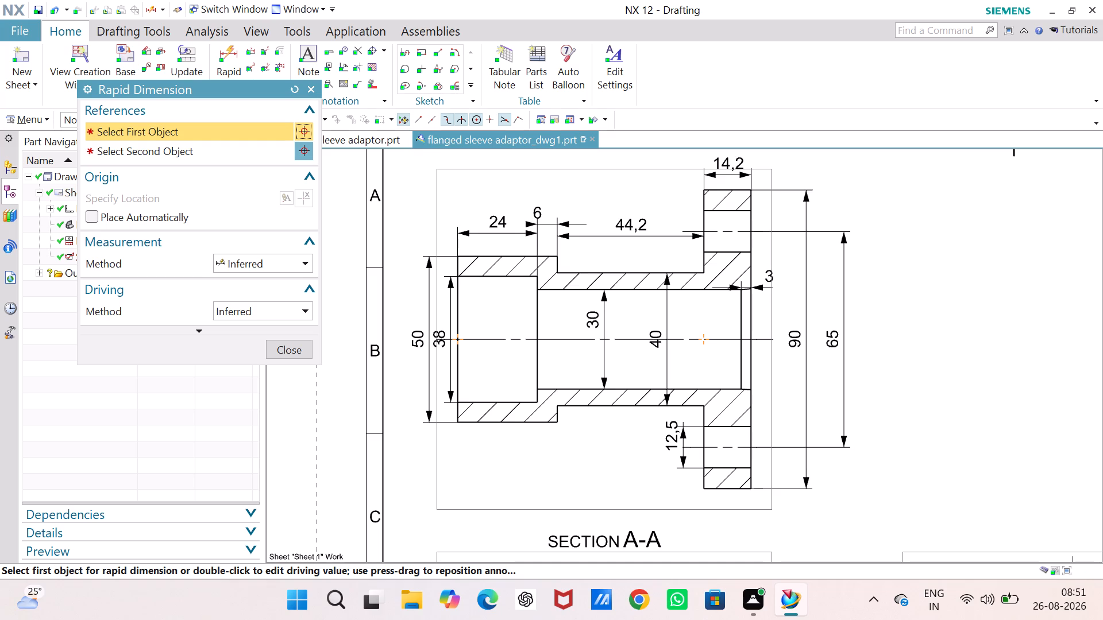
Dimension the flange's outer diameter in the circular end view, placed outside the circle at its upper right.
scroll(680, 472, down, 1)
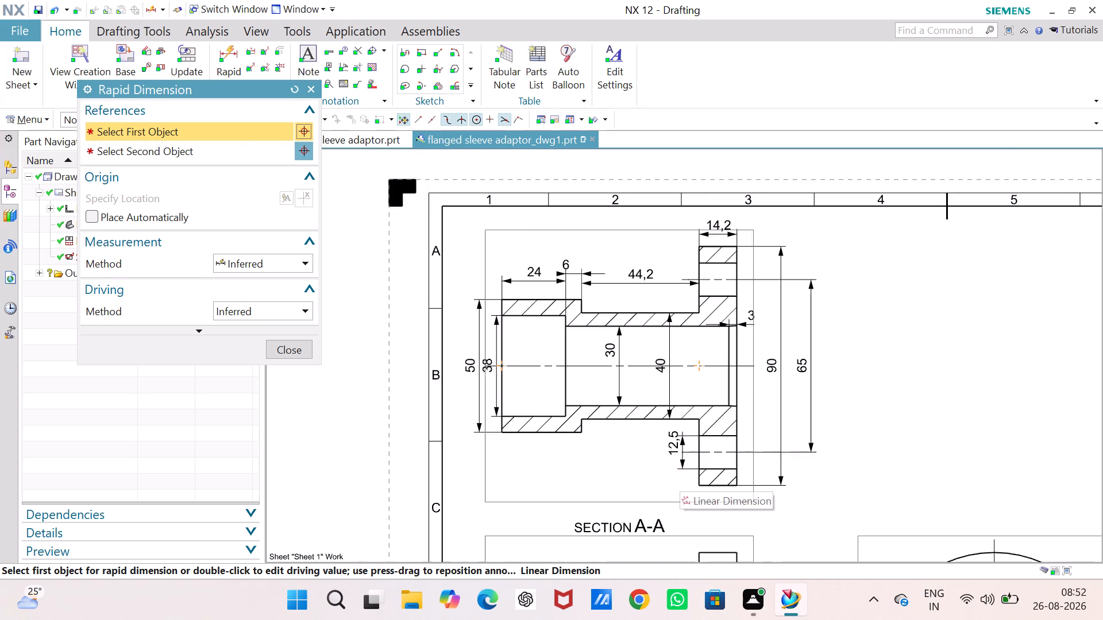
scroll(679, 471, up, 4)
scroll(678, 462, down, 7)
scroll(754, 519, down, 1)
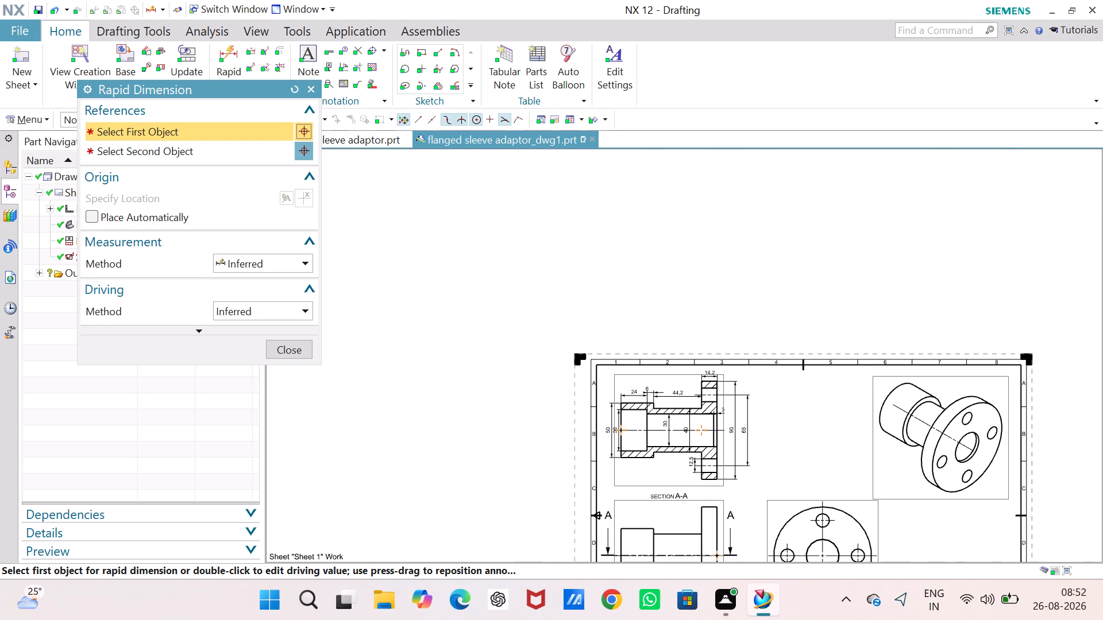
middle_drag(754, 517, 606, 347)
right_drag(754, 517, 606, 347)
scroll(606, 346, up, 2)
scroll(656, 357, up, 3)
click(826, 336)
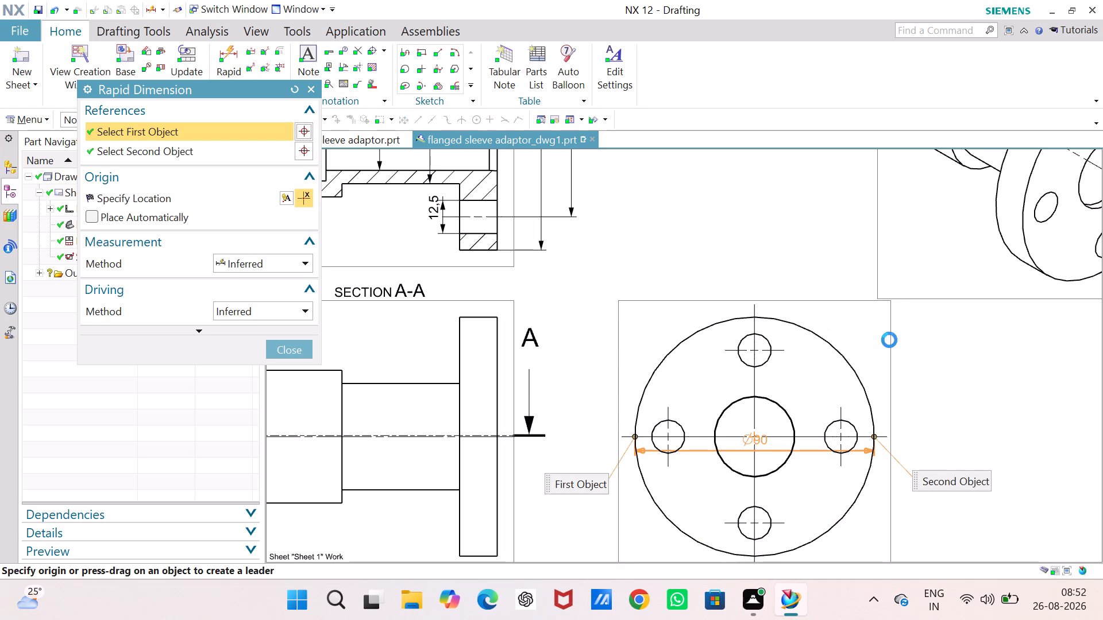
click(889, 340)
Dimension the diameters of the right-hand bolt hole and the central bore in the circular end view, both placed outside the flange.
click(852, 424)
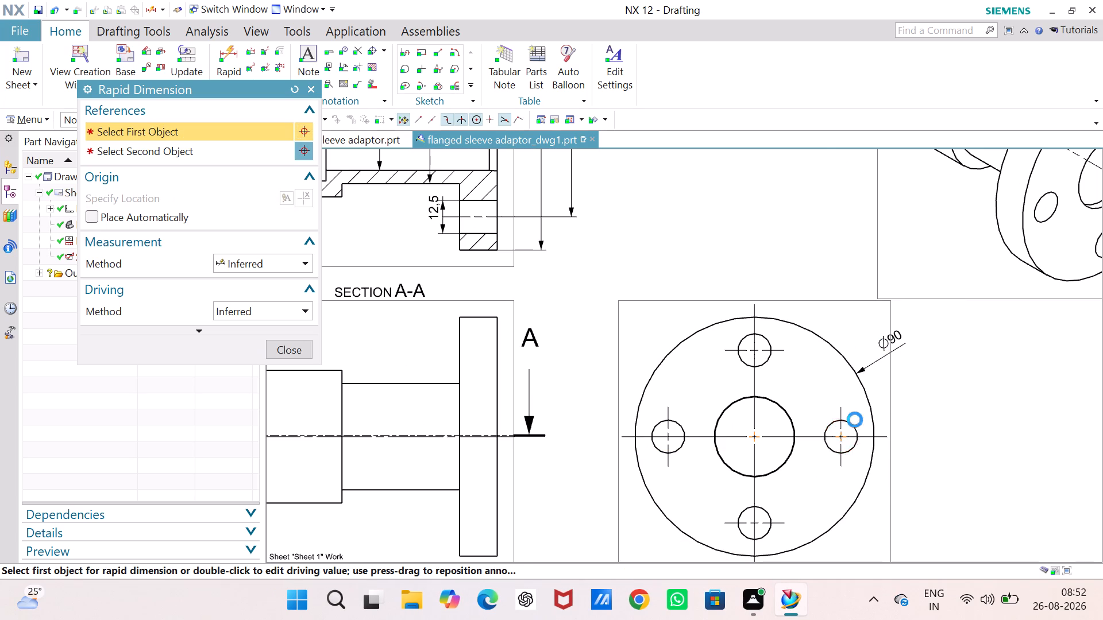
click(900, 386)
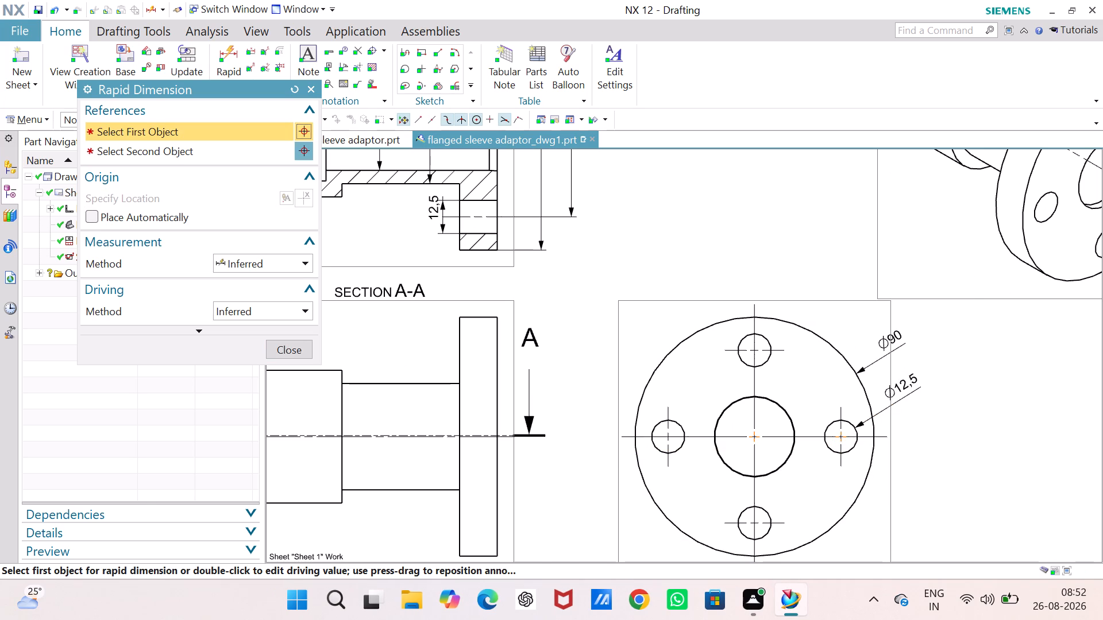
click(789, 452)
click(889, 479)
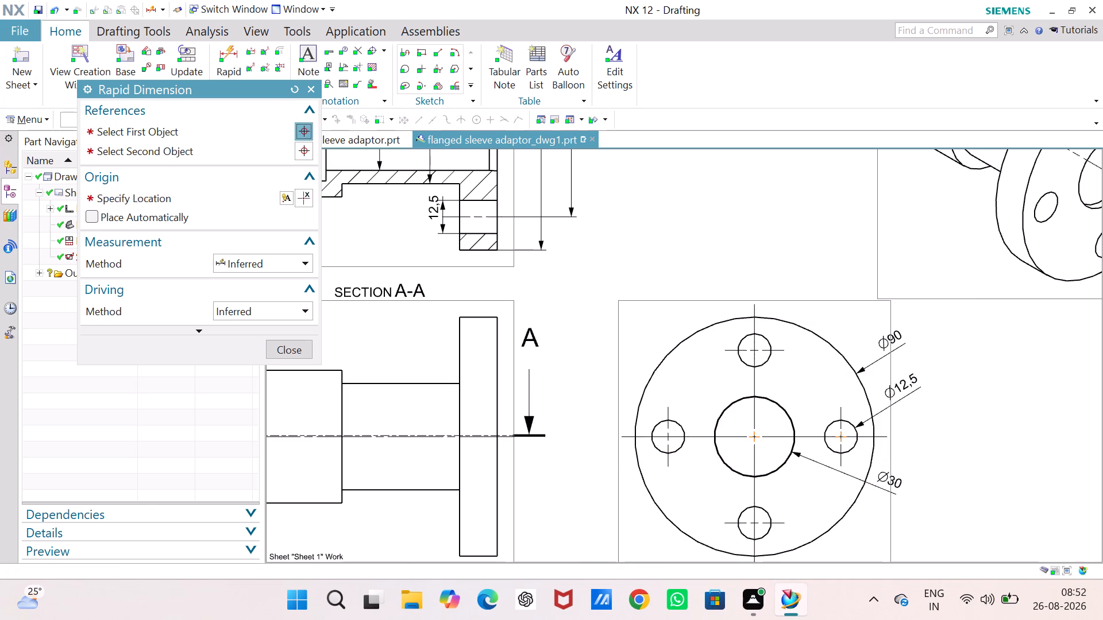
click(461, 453)
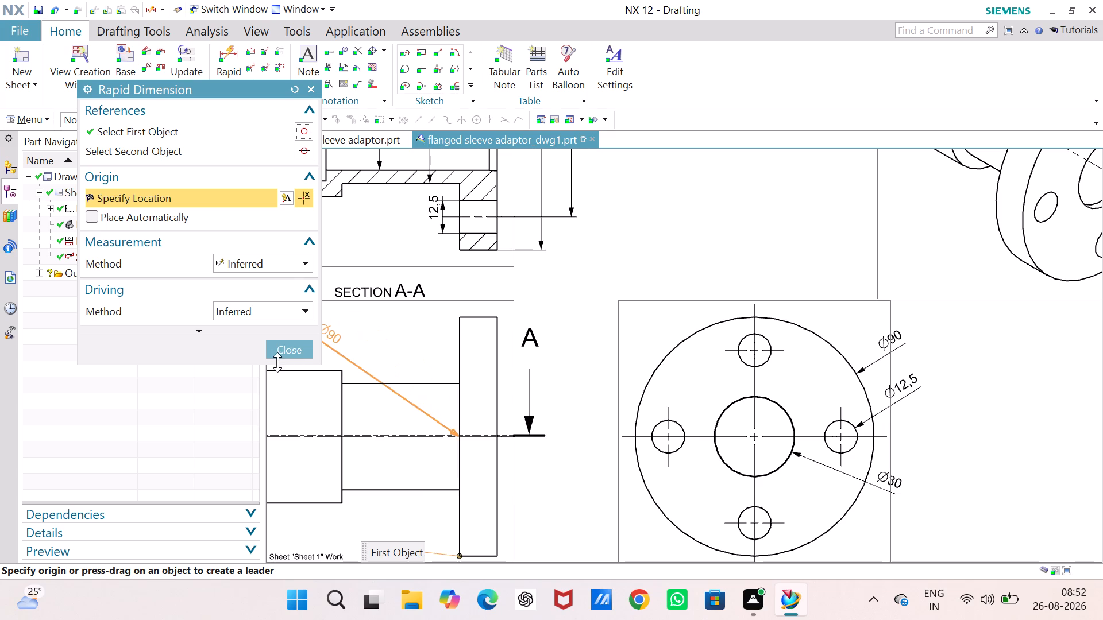
click(278, 346)
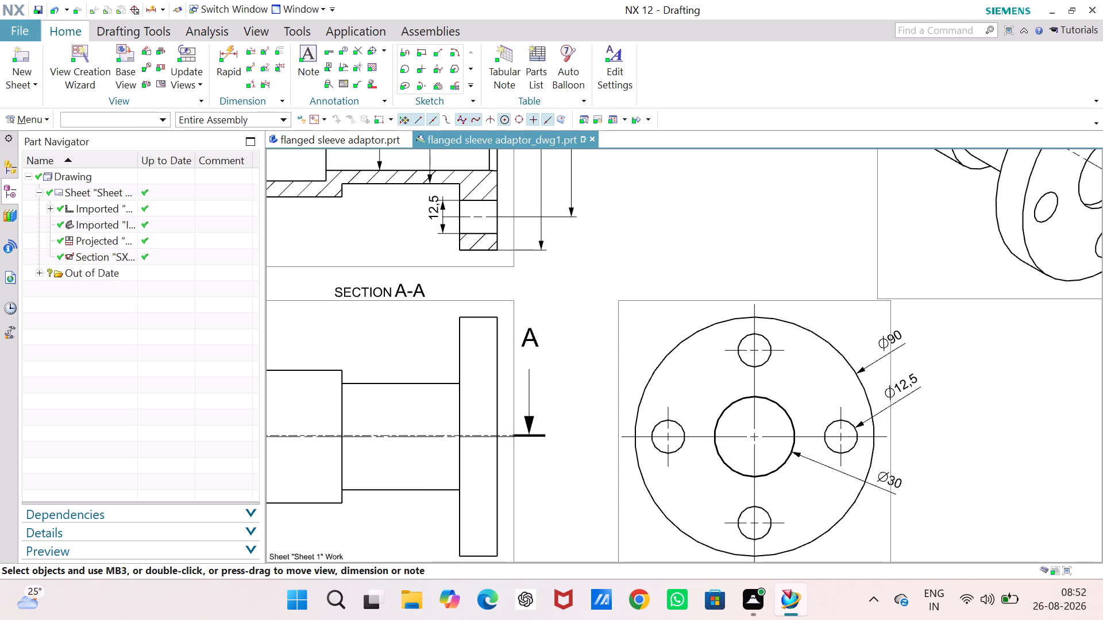
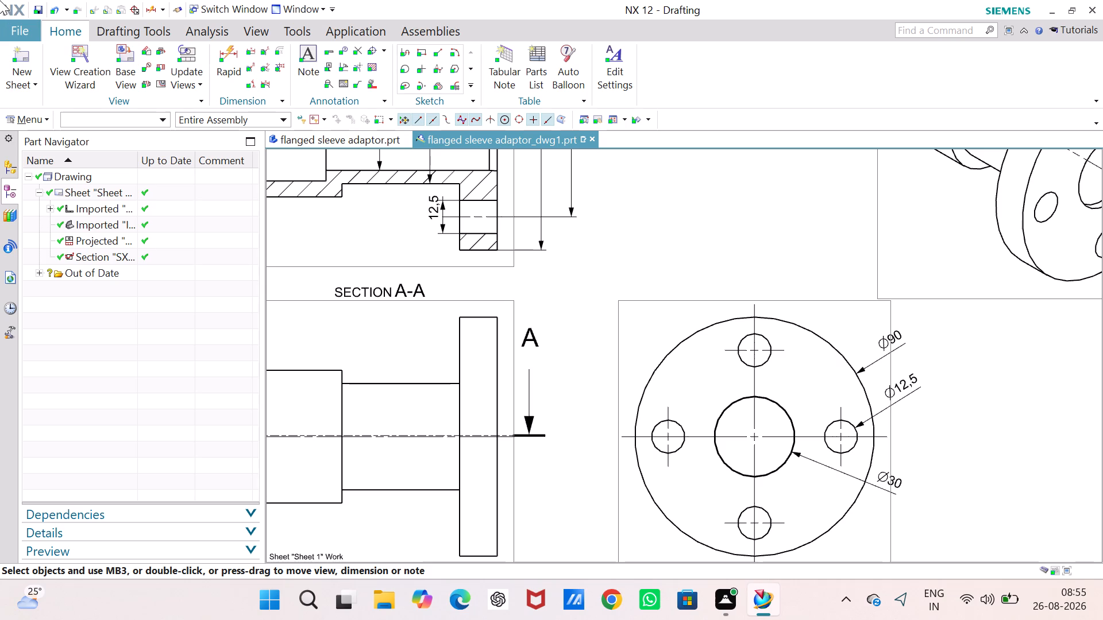
Examine the A3 sheet, checking the dimensions in section A-A and the end view and the isometric view's appearance.
scroll(756, 292, down, 4)
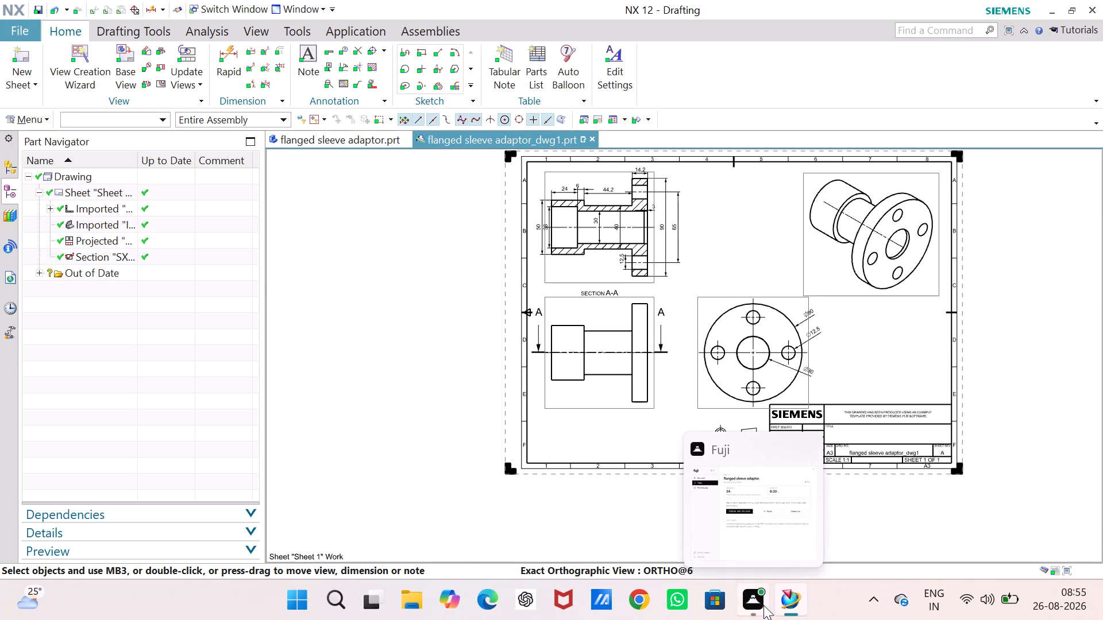
scroll(747, 324, up, 2)
scroll(755, 292, down, 1)
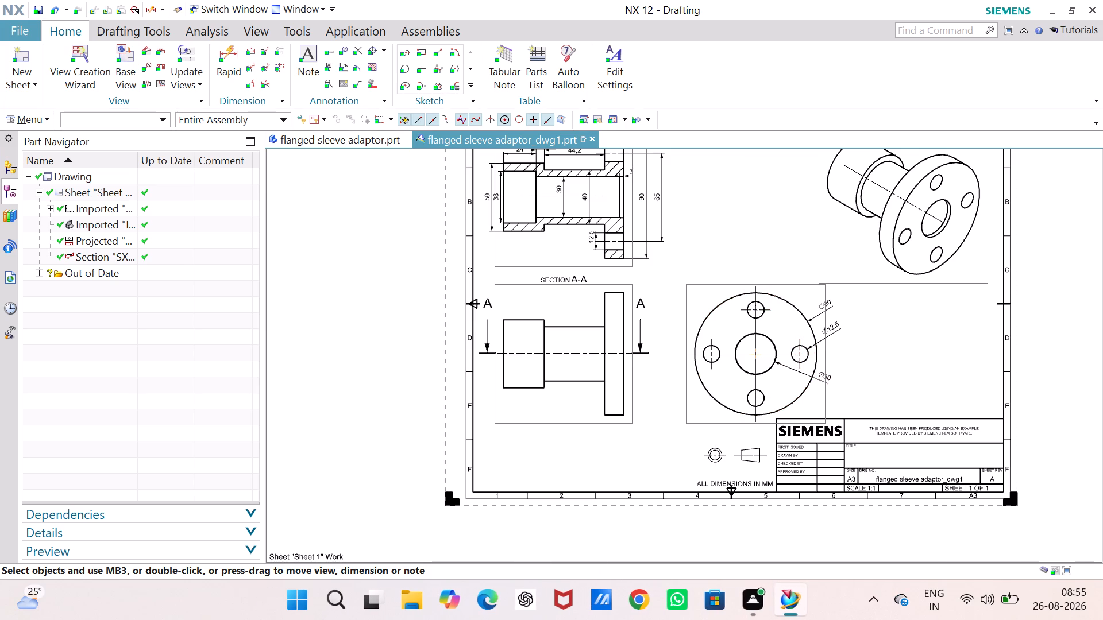
scroll(697, 202, up, 2)
scroll(697, 202, down, 5)
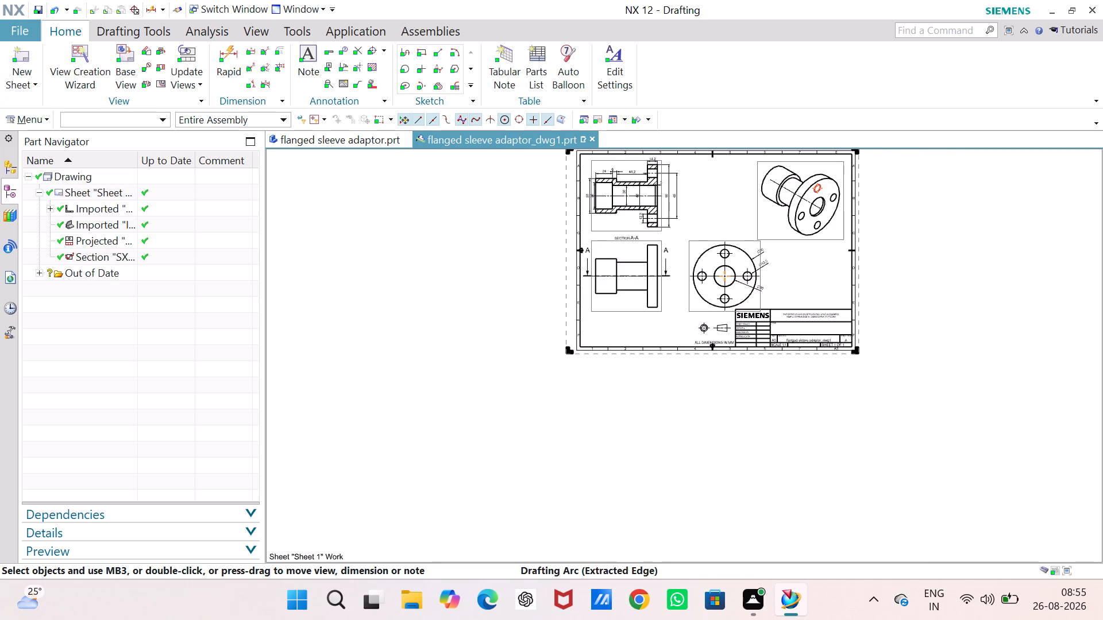
scroll(816, 192, up, 2)
scroll(816, 194, down, 2)
middle_drag(816, 194, 820, 223)
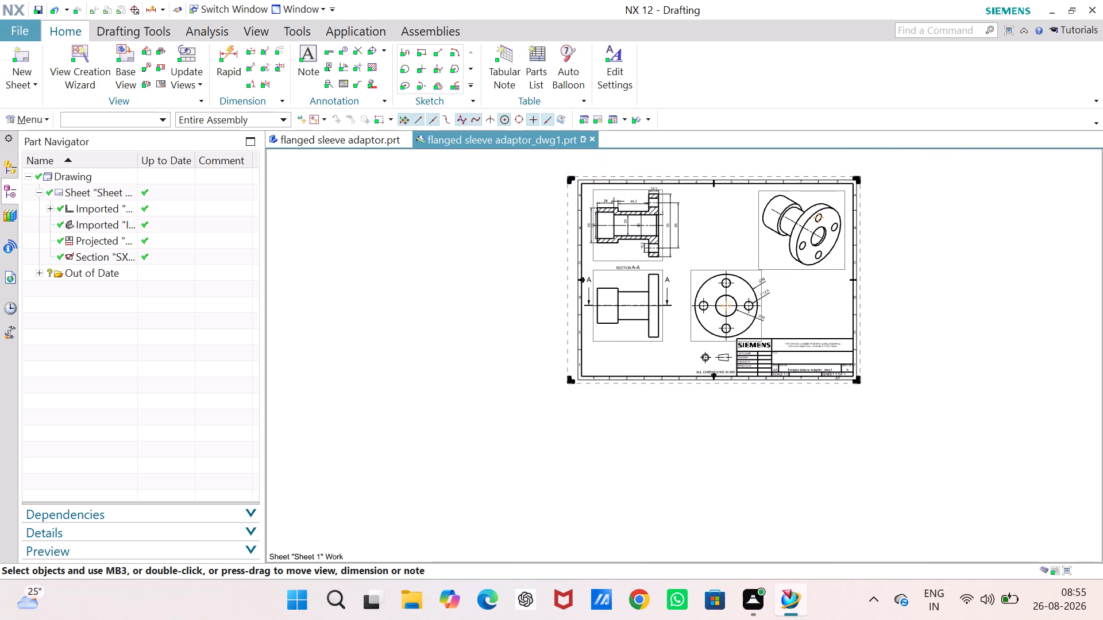
middle_drag(820, 223, 730, 307)
scroll(728, 305, up, 2)
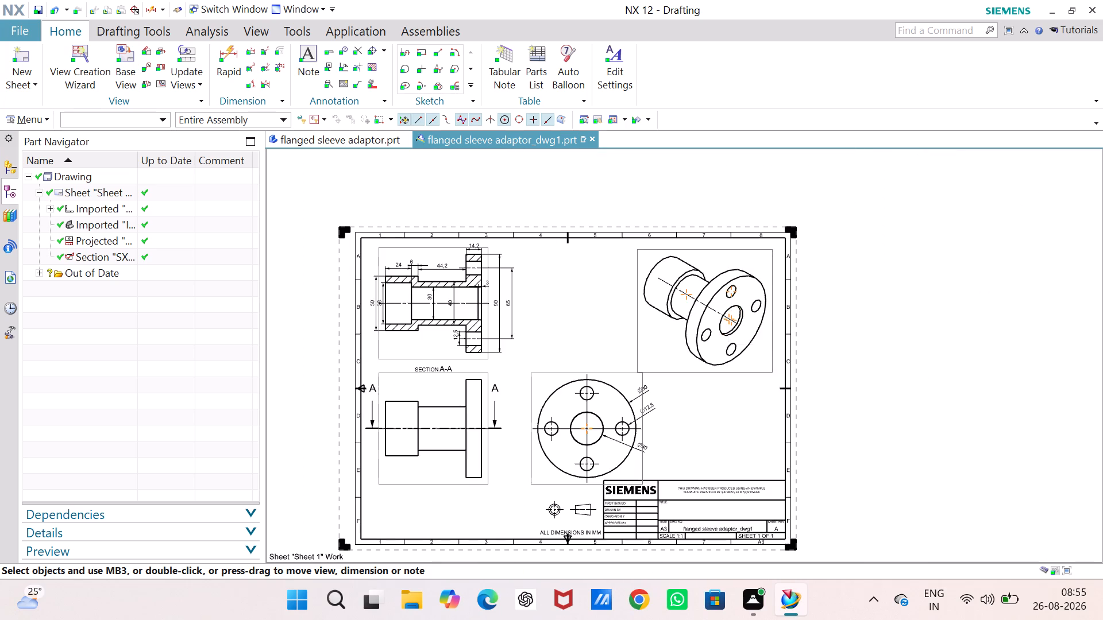
scroll(599, 319, up, 3)
middle_drag(599, 317, 630, 319)
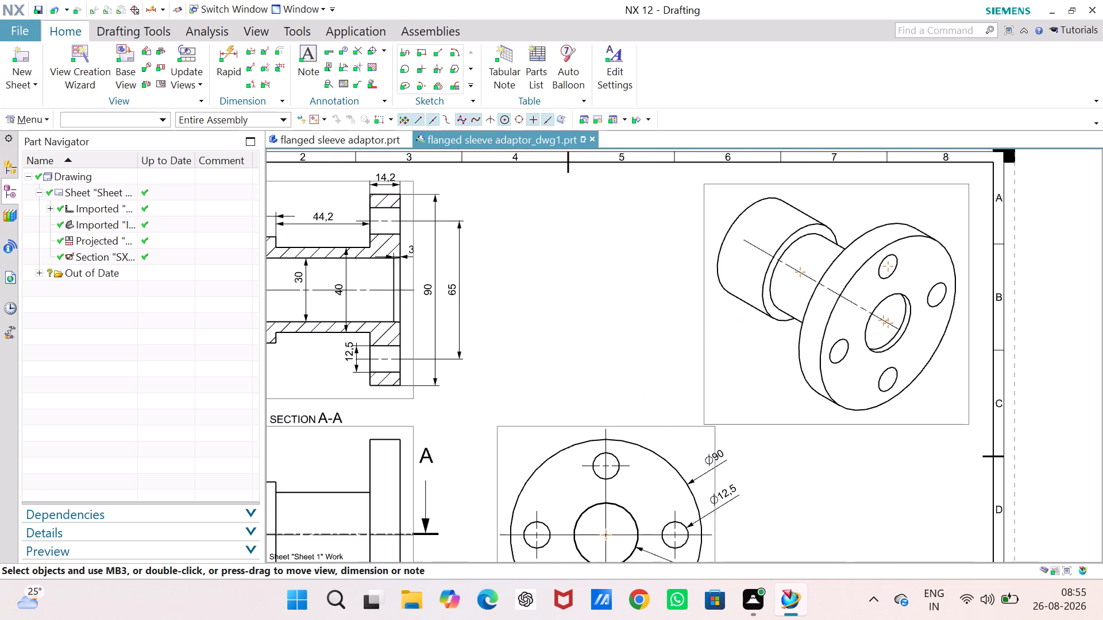
middle_drag(630, 319, 704, 299)
scroll(701, 295, down, 2)
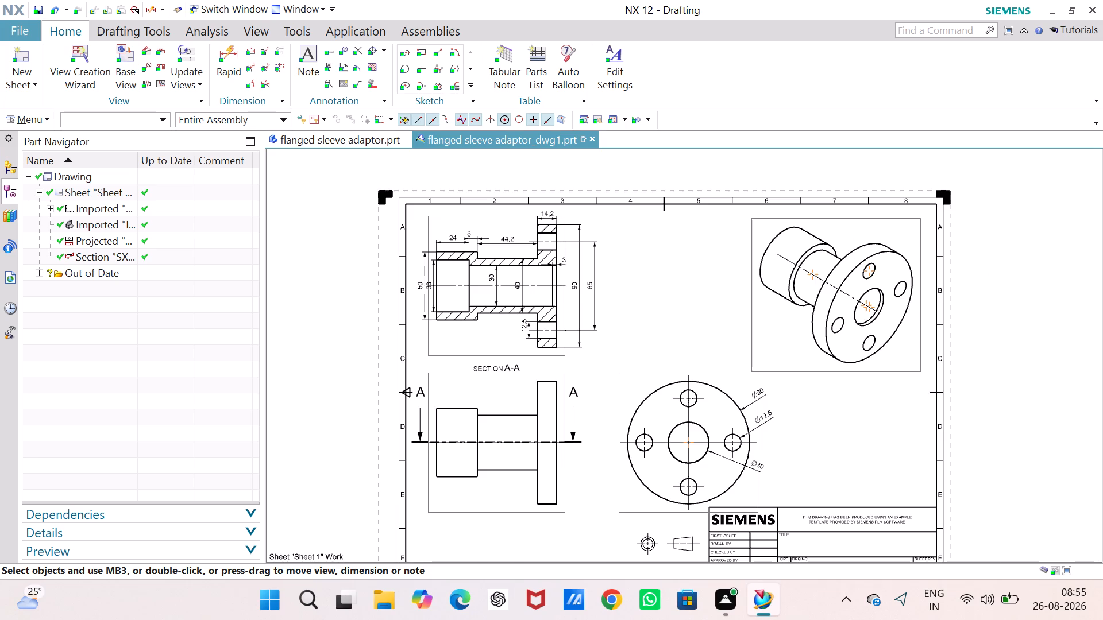
scroll(662, 315, down, 2)
scroll(664, 325, up, 2)
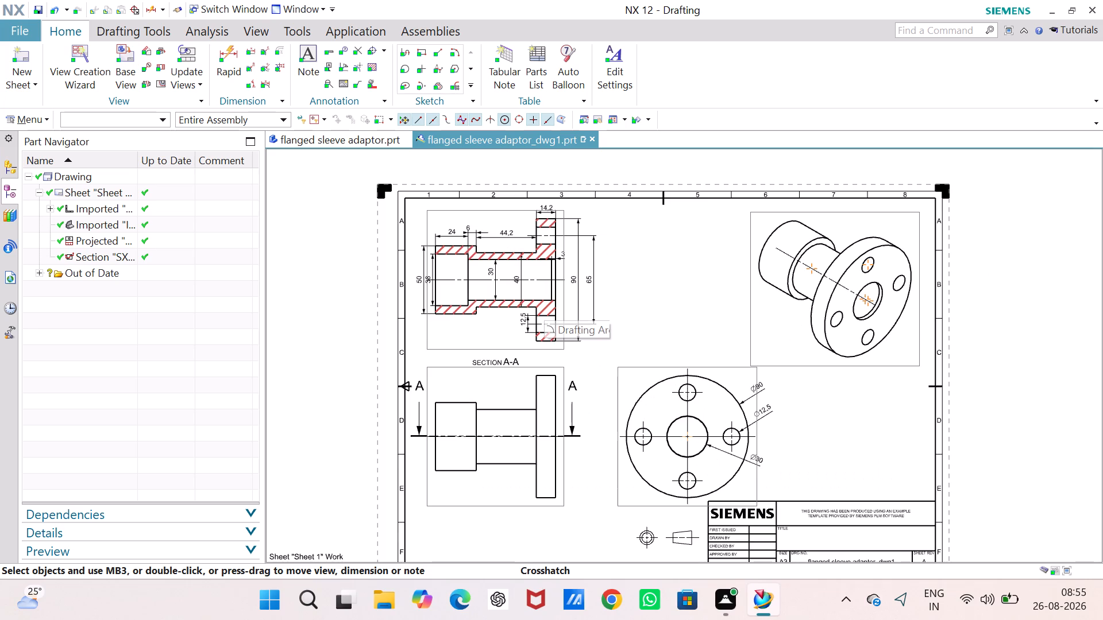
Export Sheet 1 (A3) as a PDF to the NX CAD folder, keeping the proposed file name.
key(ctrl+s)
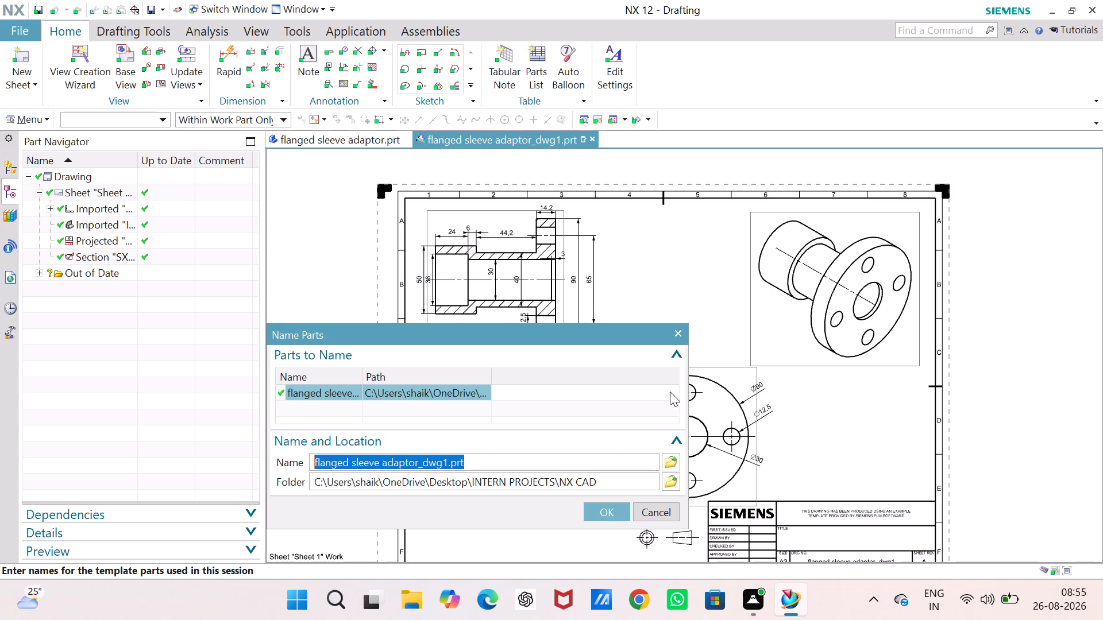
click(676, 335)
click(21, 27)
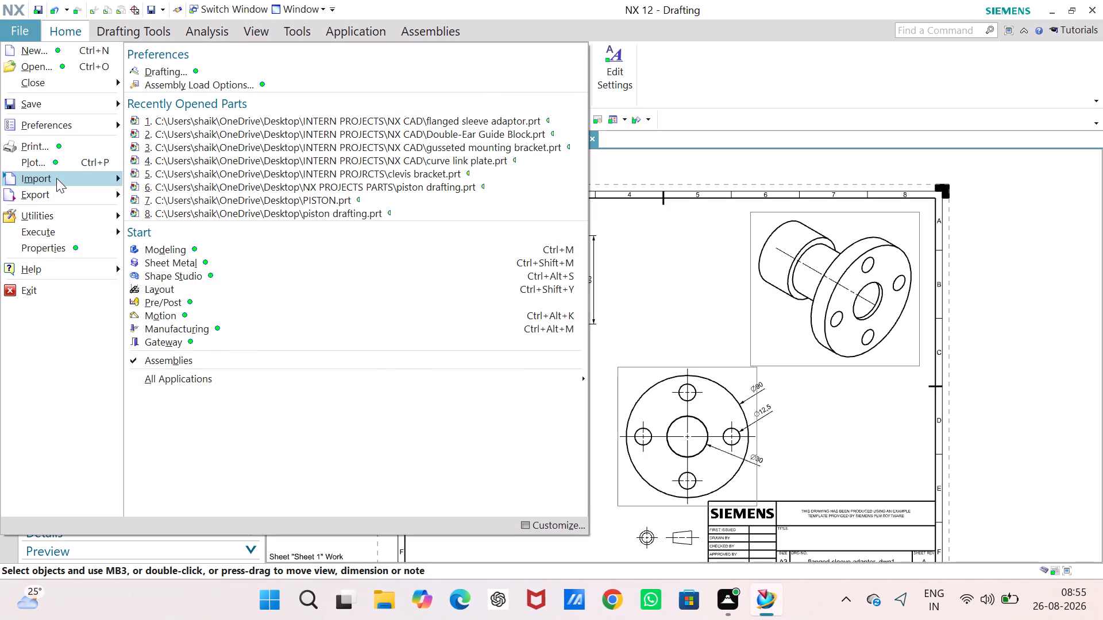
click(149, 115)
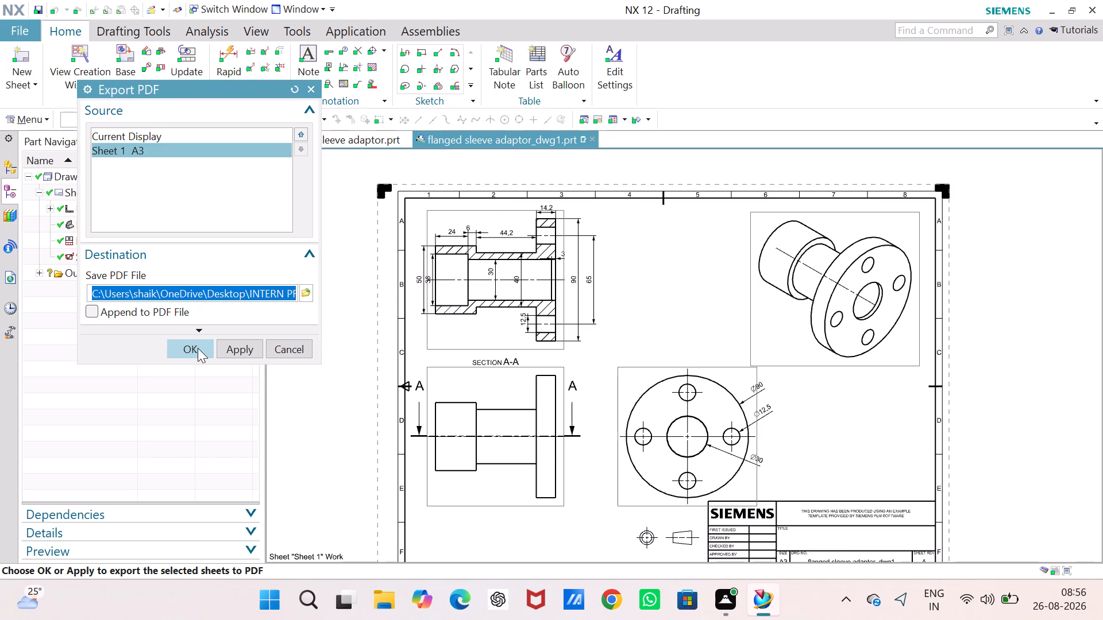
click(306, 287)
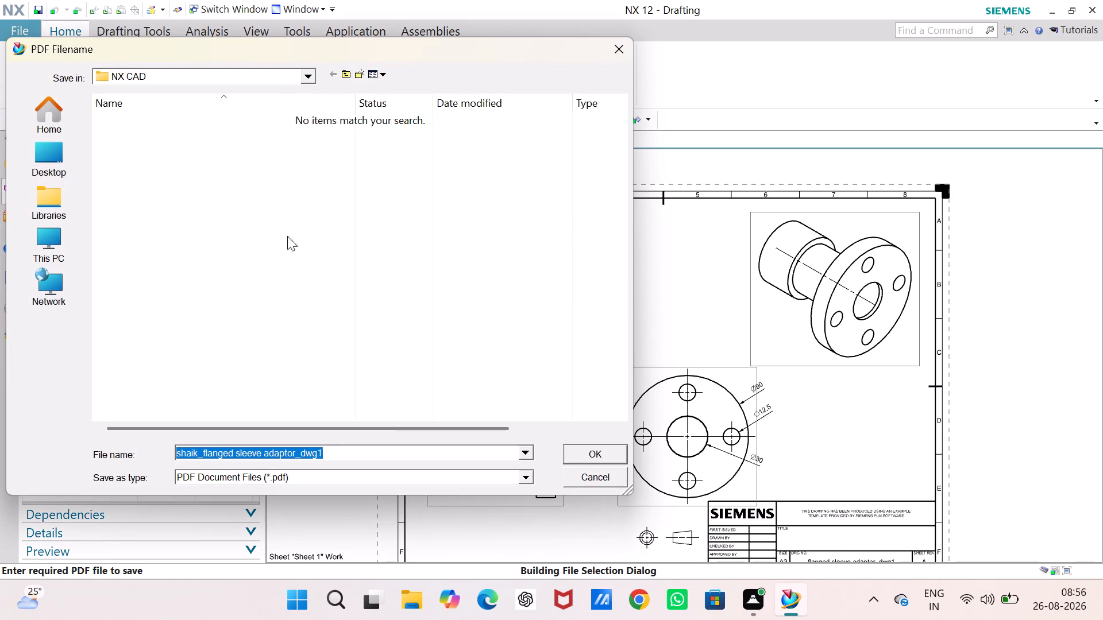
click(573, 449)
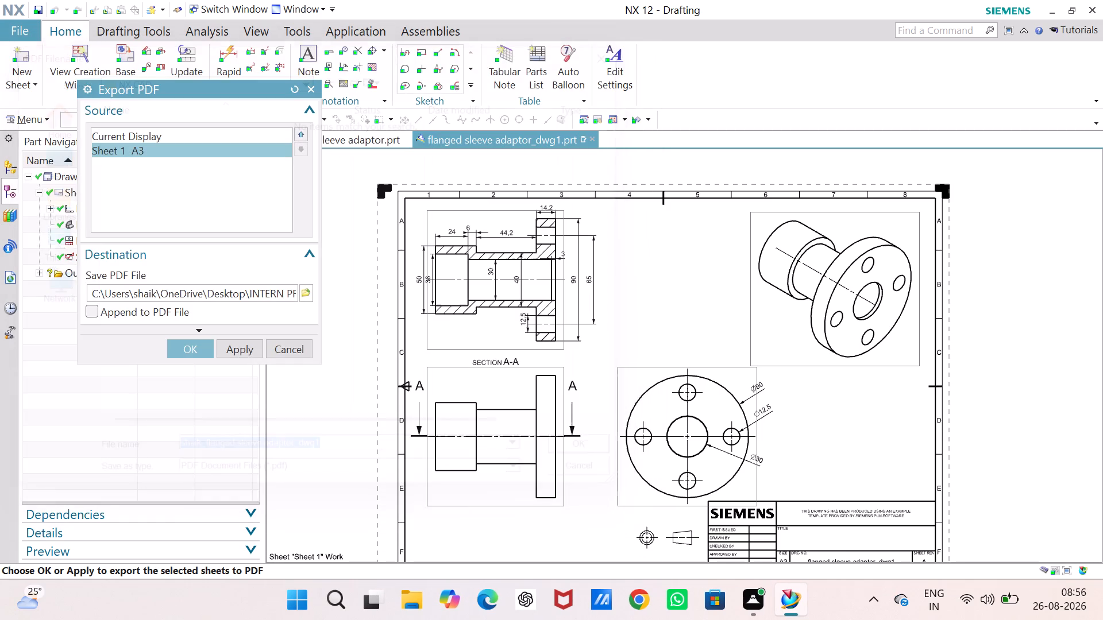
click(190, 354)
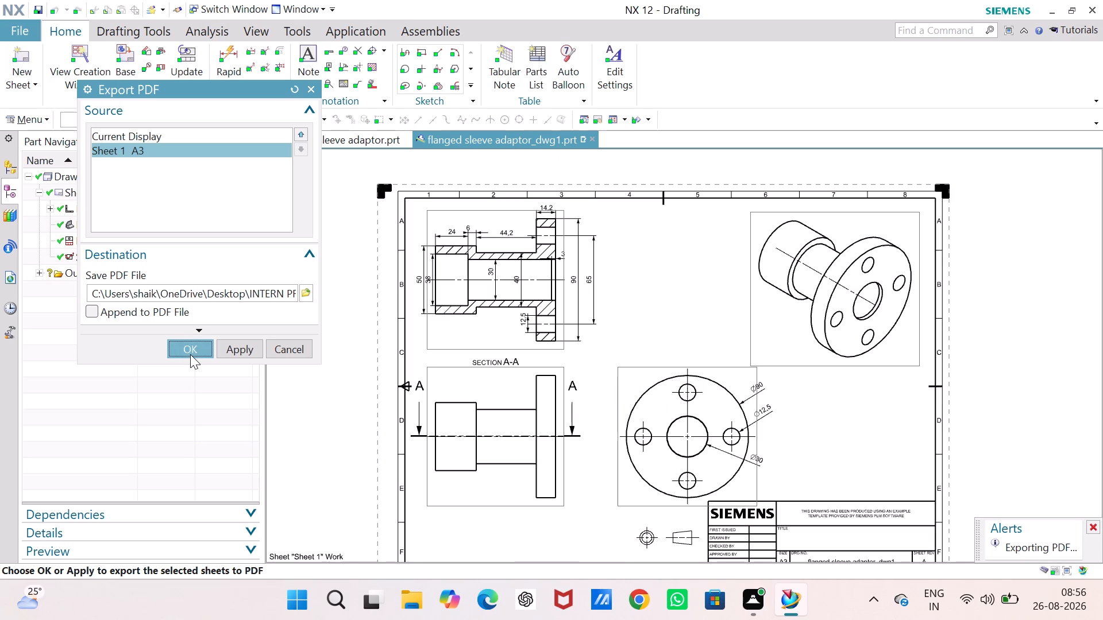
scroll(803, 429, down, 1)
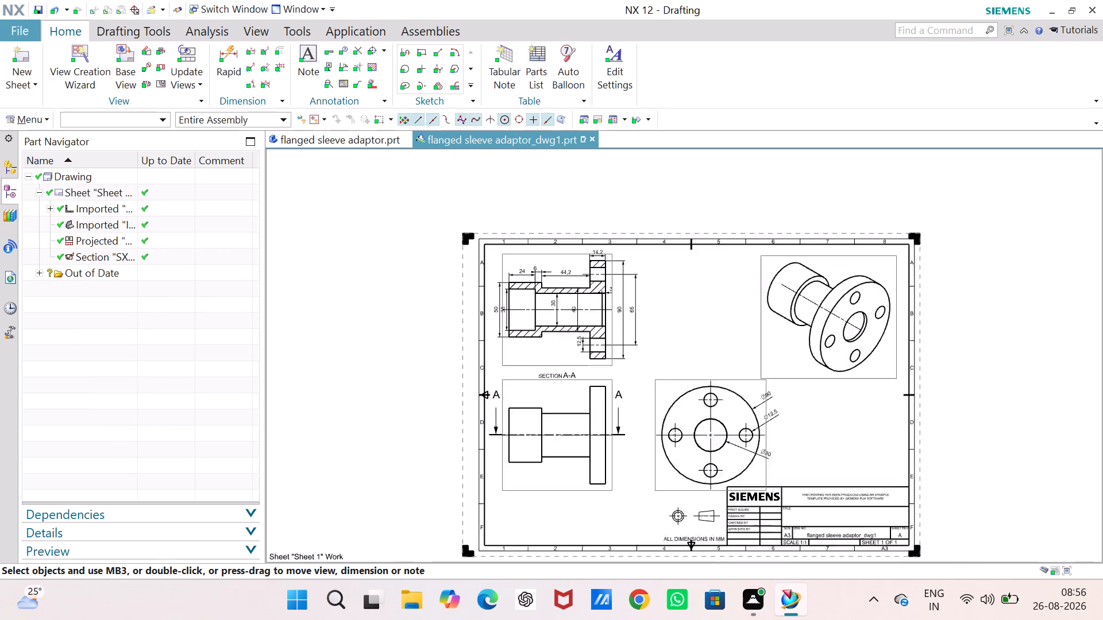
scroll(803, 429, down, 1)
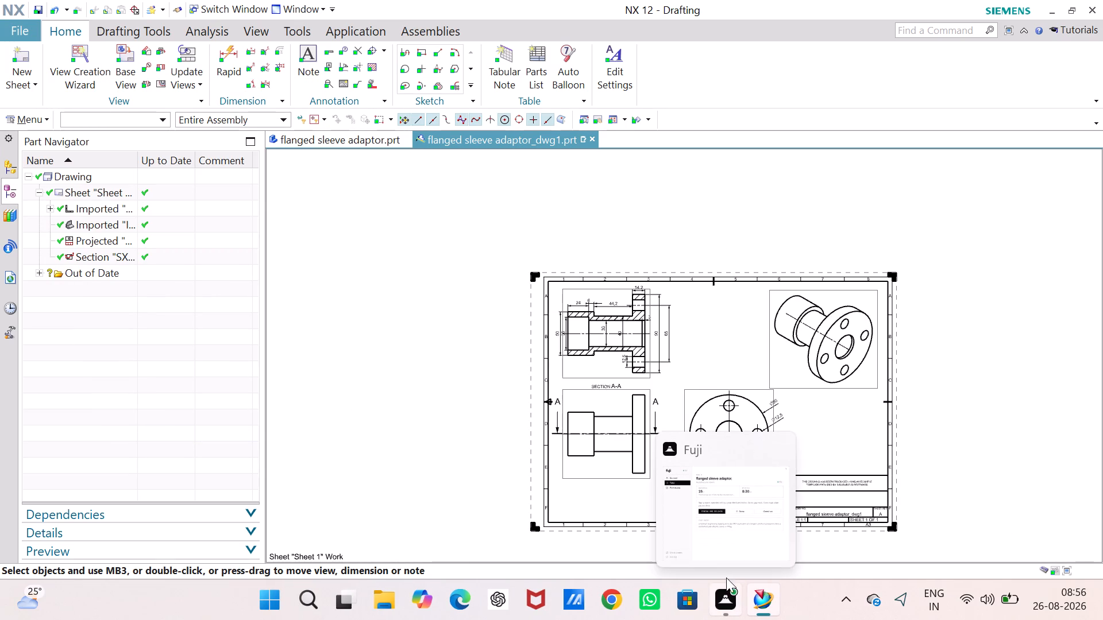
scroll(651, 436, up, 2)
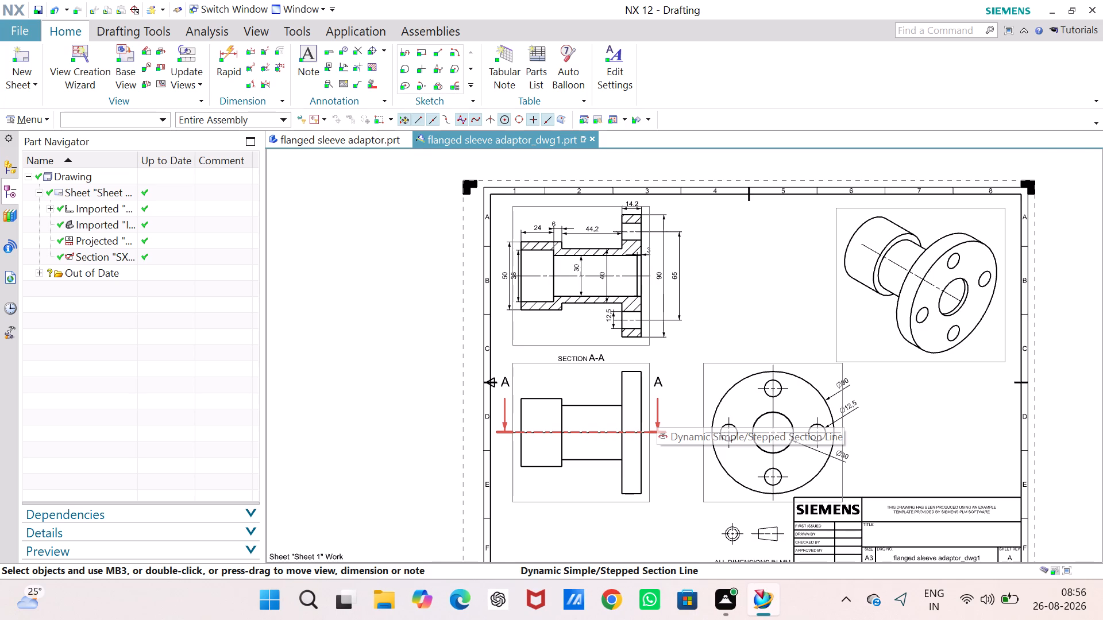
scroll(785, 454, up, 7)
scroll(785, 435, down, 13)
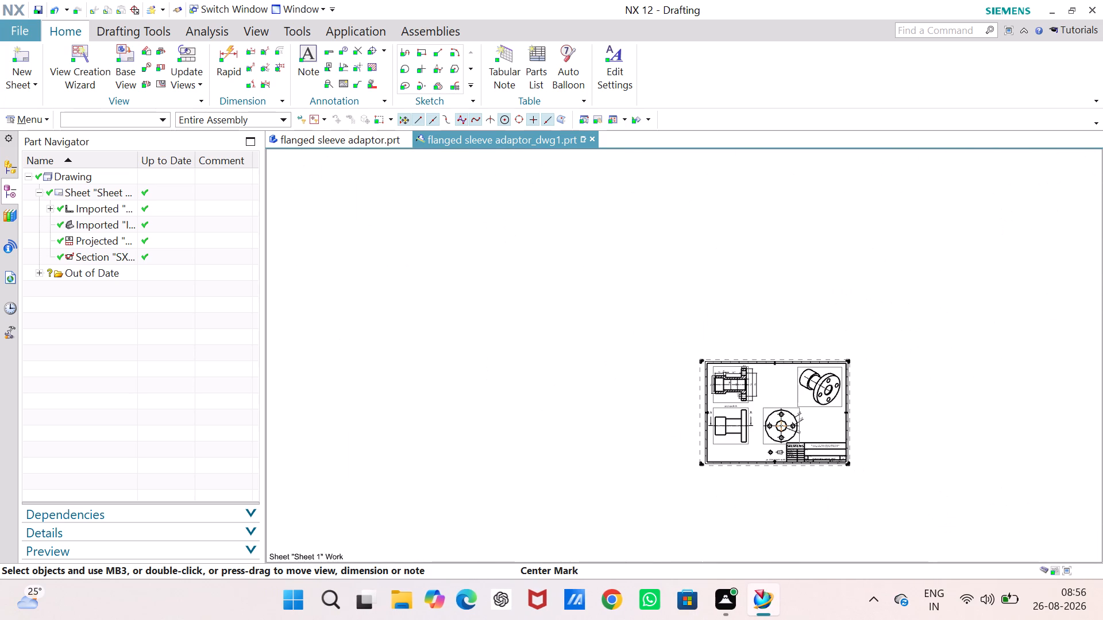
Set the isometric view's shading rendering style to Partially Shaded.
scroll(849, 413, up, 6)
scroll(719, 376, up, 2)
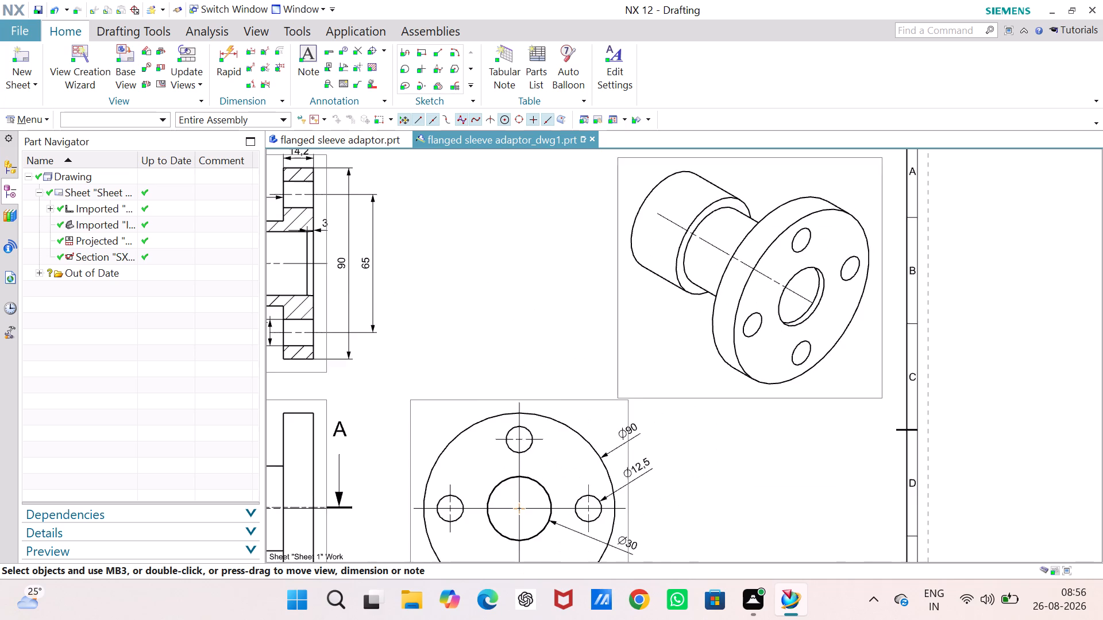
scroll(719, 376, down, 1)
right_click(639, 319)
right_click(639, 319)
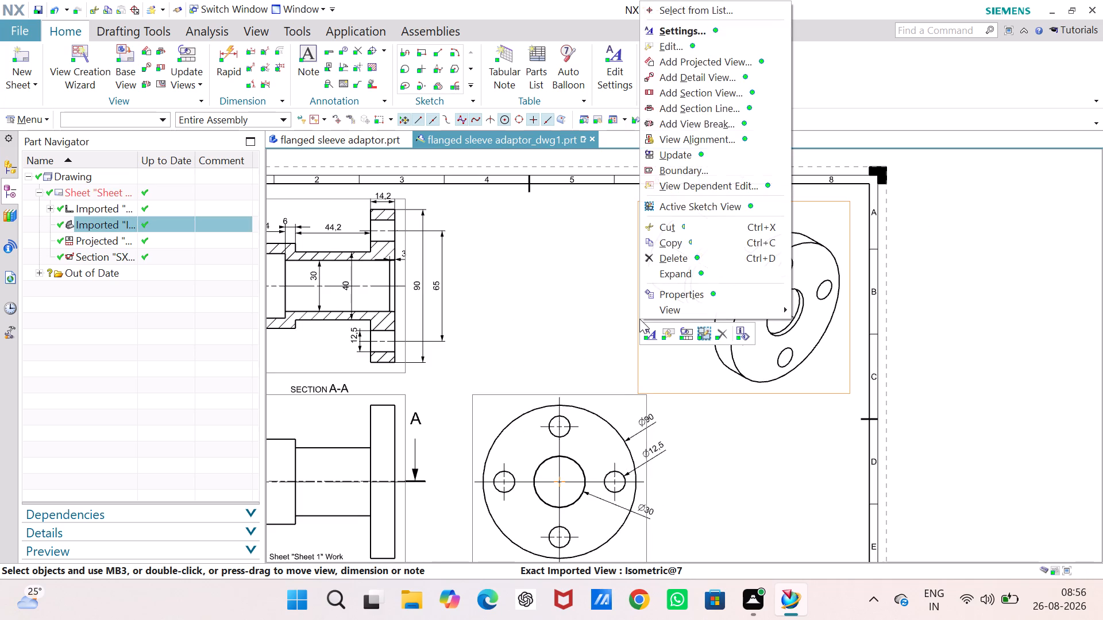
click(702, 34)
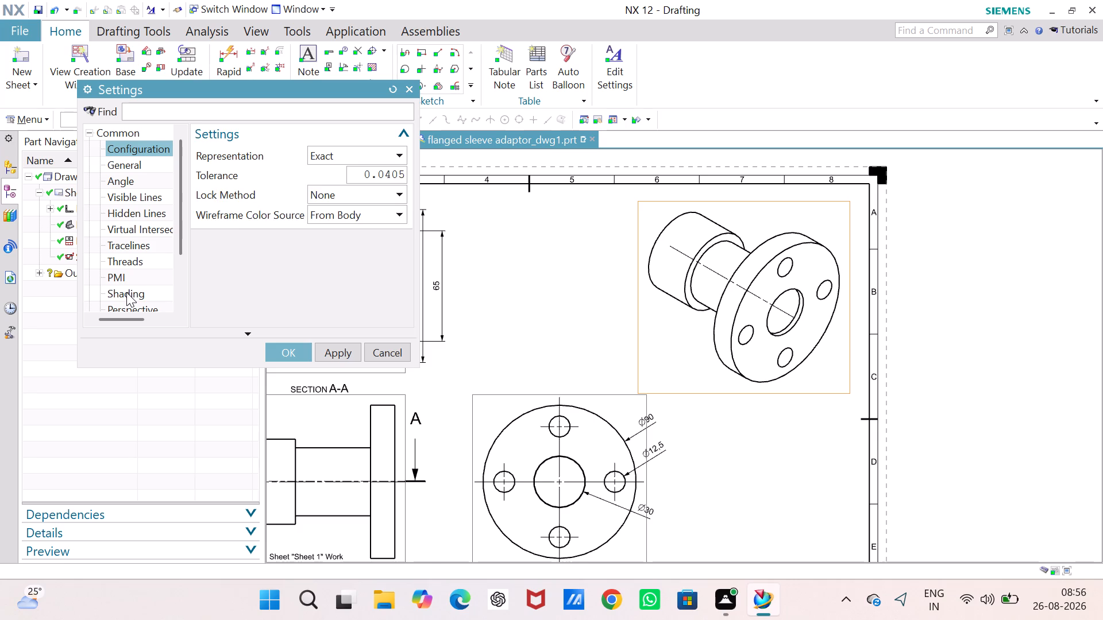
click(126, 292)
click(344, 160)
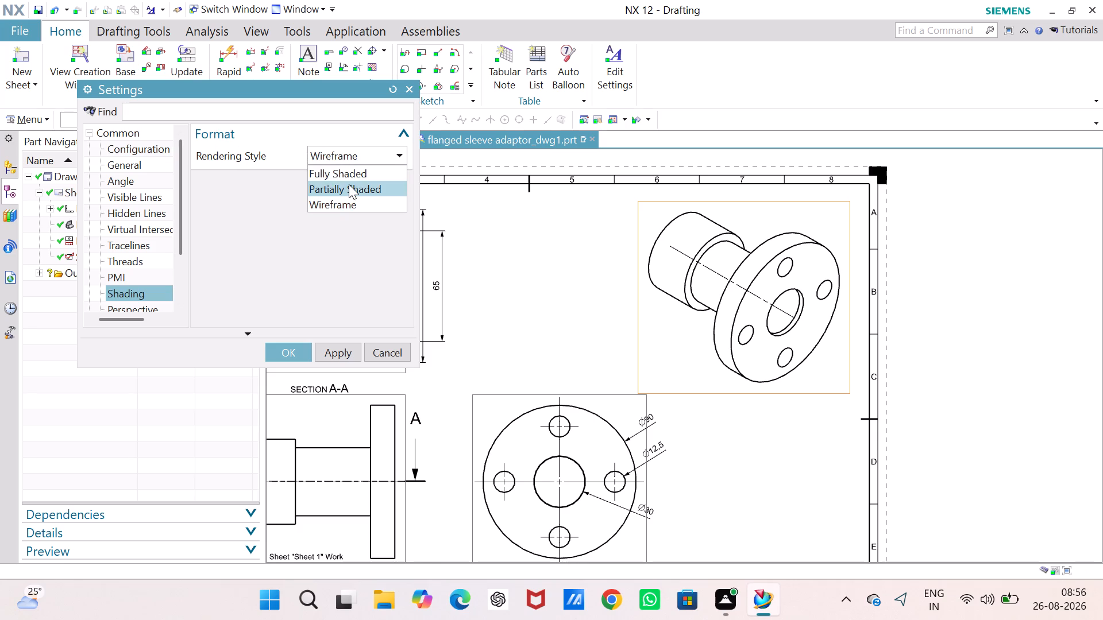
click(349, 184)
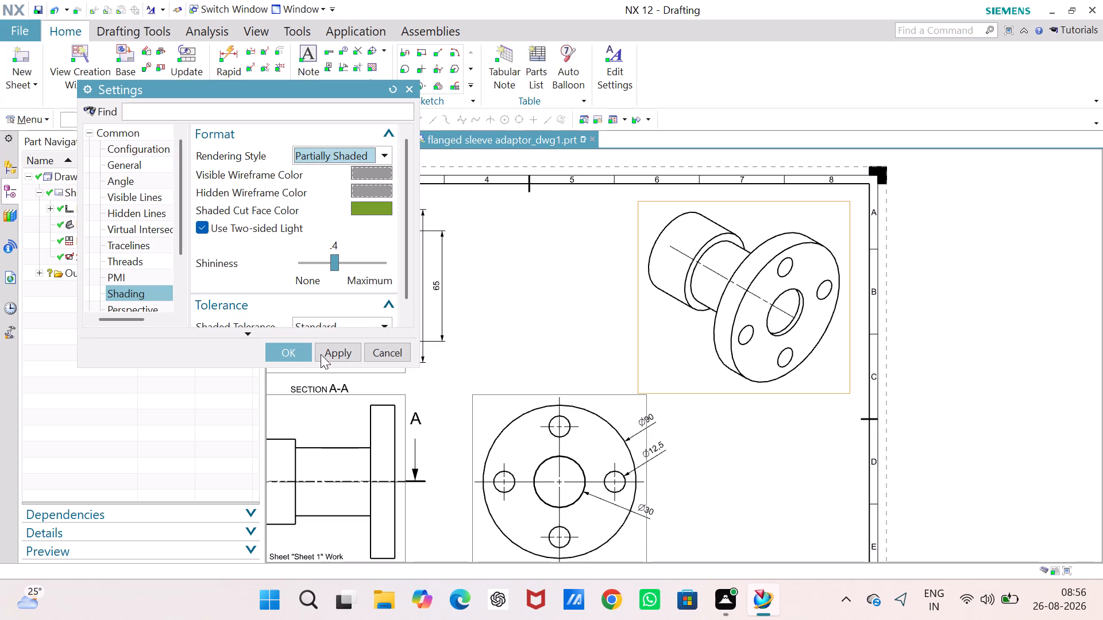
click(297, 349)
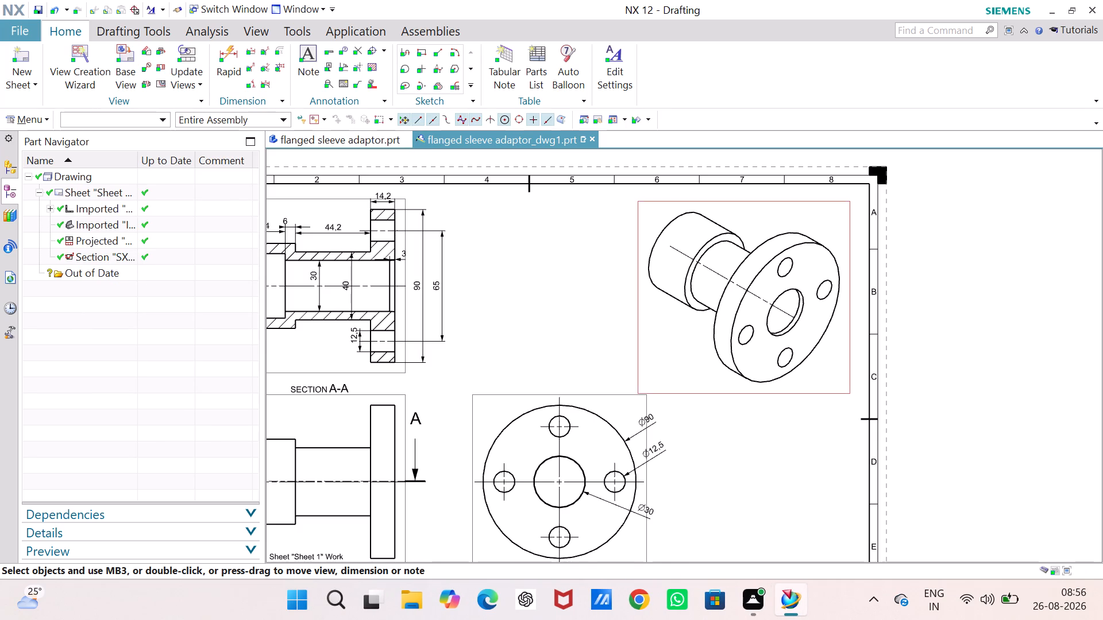
Set the isometric view's shading rendering style to Fully Shaded.
click(638, 275)
right_click(638, 275)
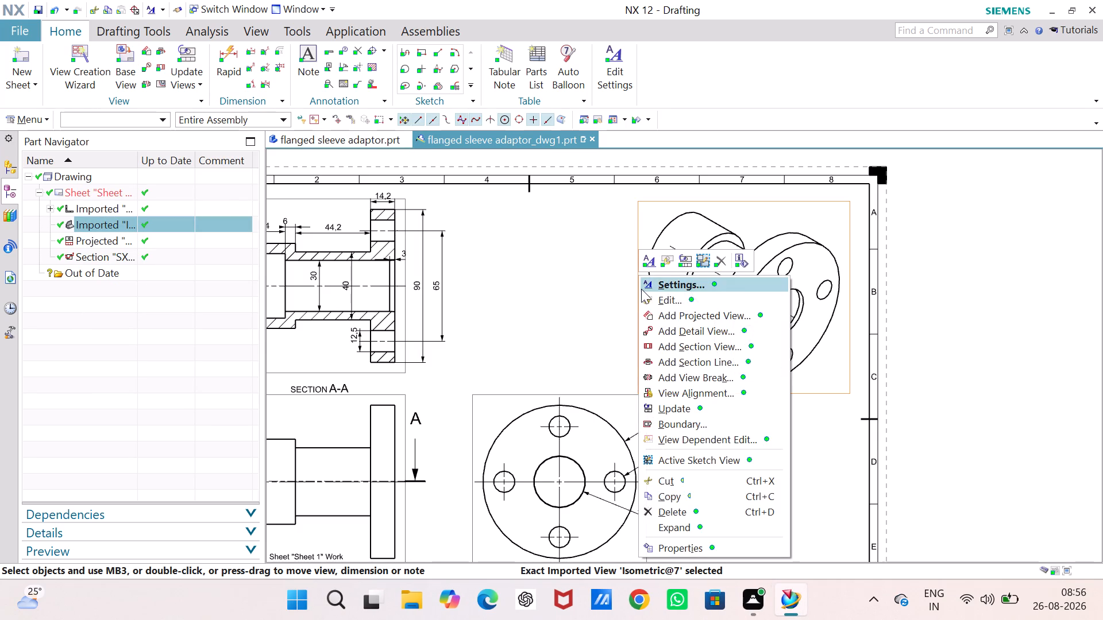
click(643, 288)
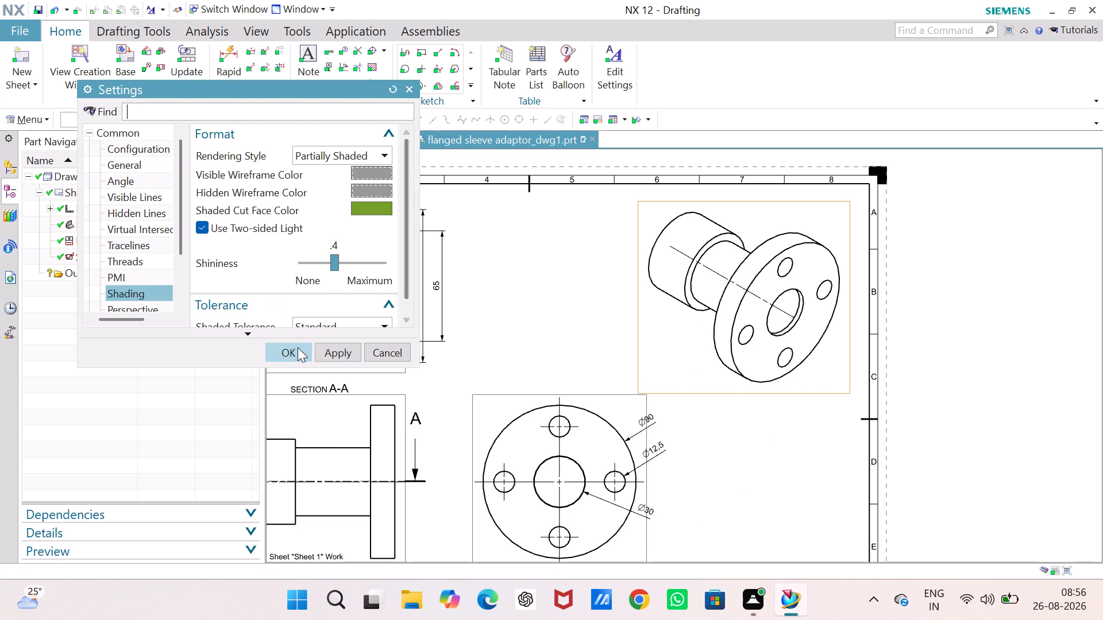
click(350, 160)
click(349, 173)
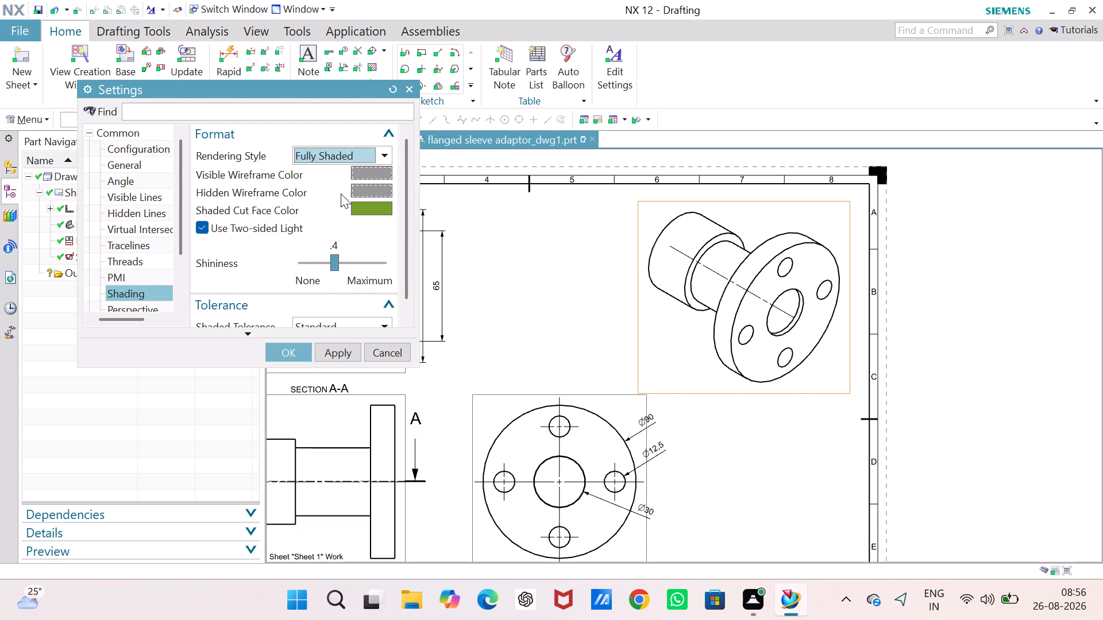
click(294, 354)
click(474, 253)
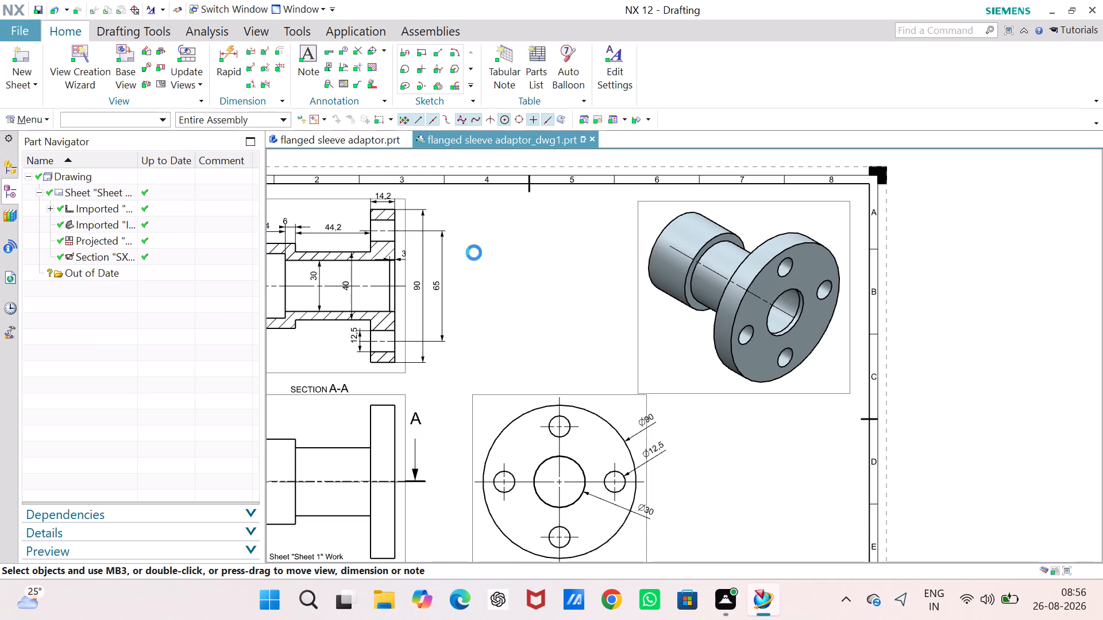
Export Sheet 1 (A3) as a PDF with the same file name in the NX CAD folder, replacing the existing file.
click(12, 34)
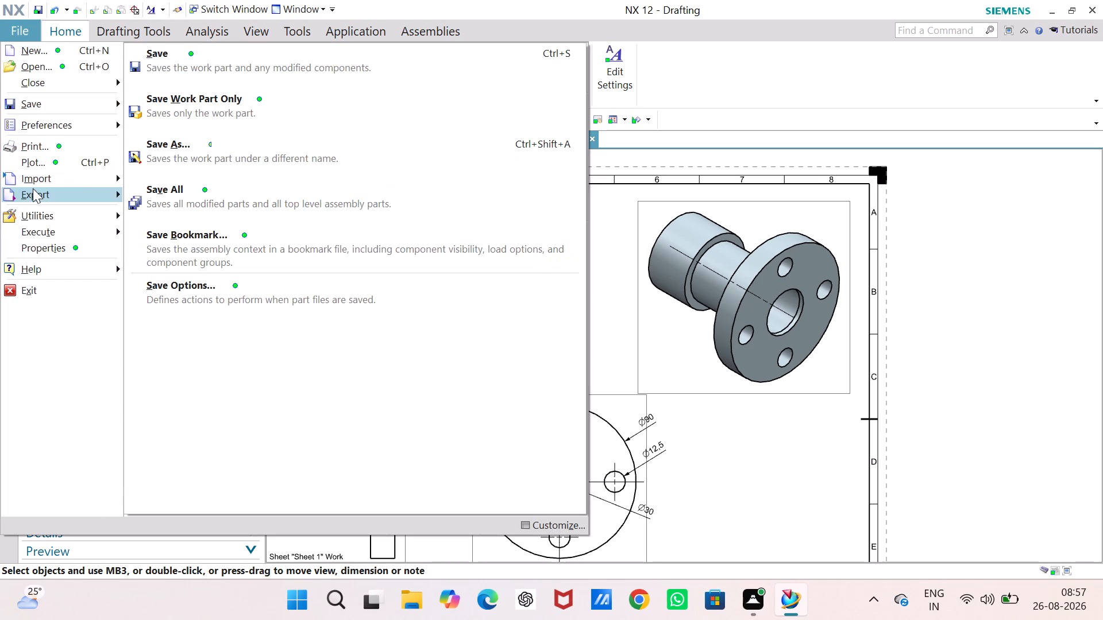
click(185, 123)
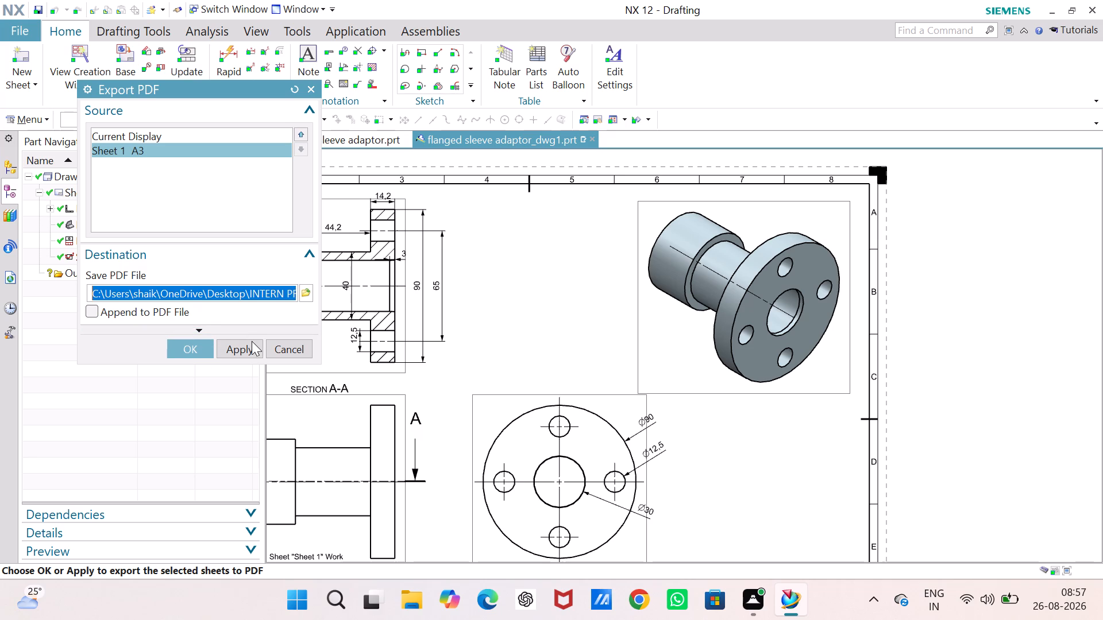
click(187, 346)
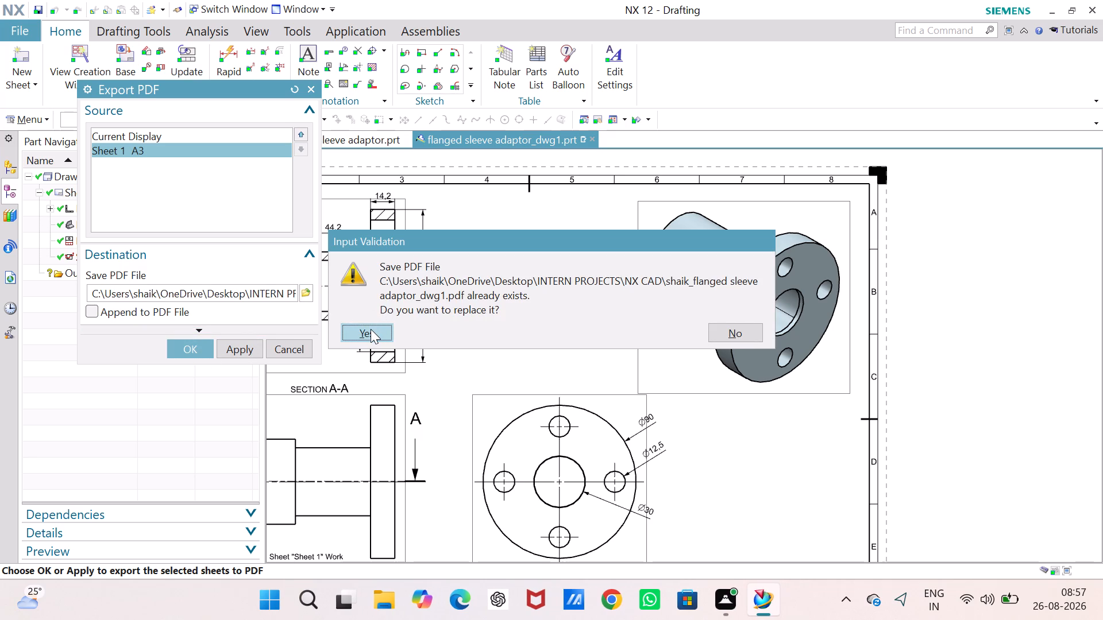
click(371, 329)
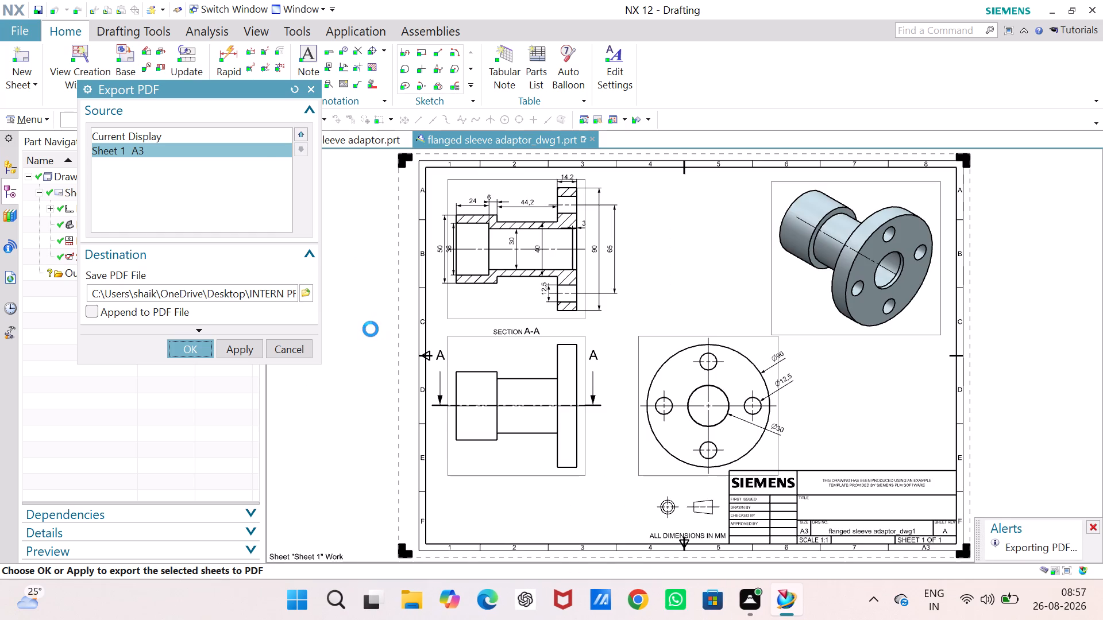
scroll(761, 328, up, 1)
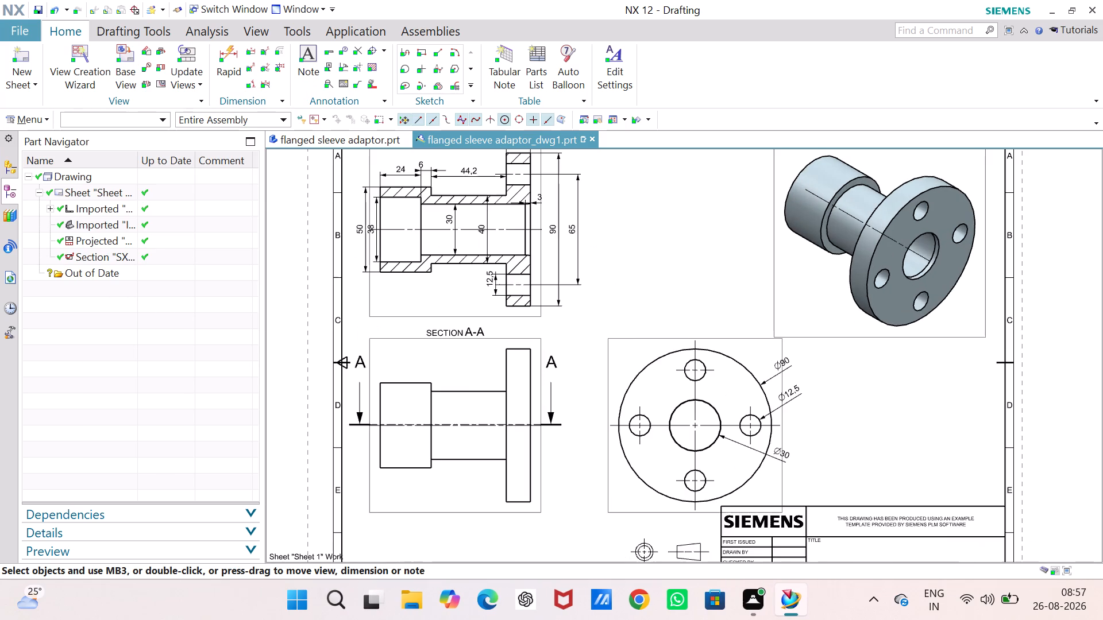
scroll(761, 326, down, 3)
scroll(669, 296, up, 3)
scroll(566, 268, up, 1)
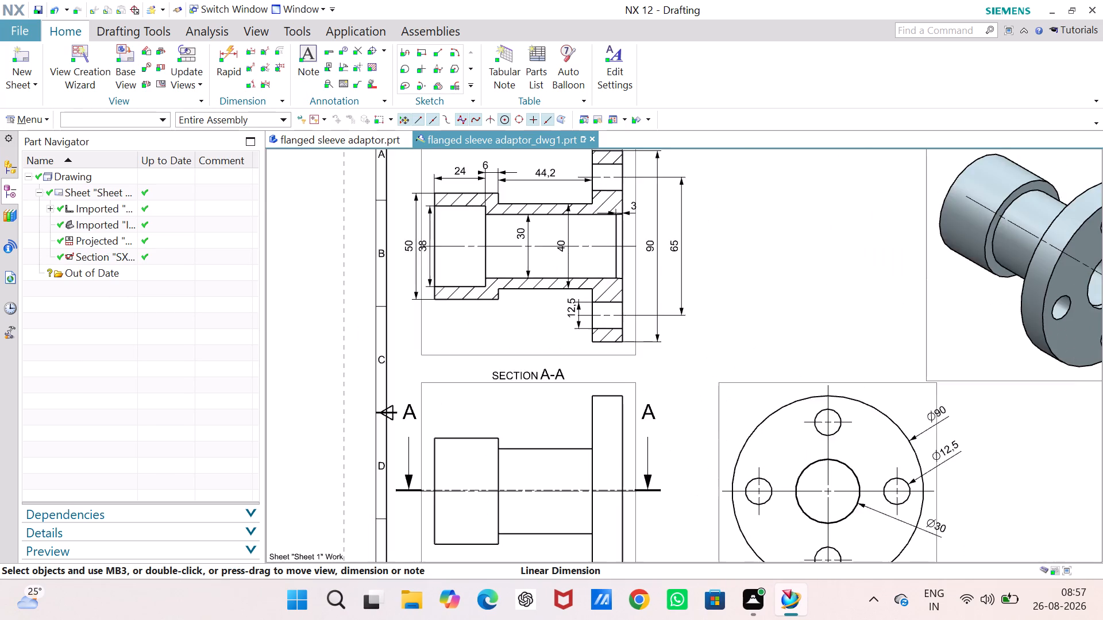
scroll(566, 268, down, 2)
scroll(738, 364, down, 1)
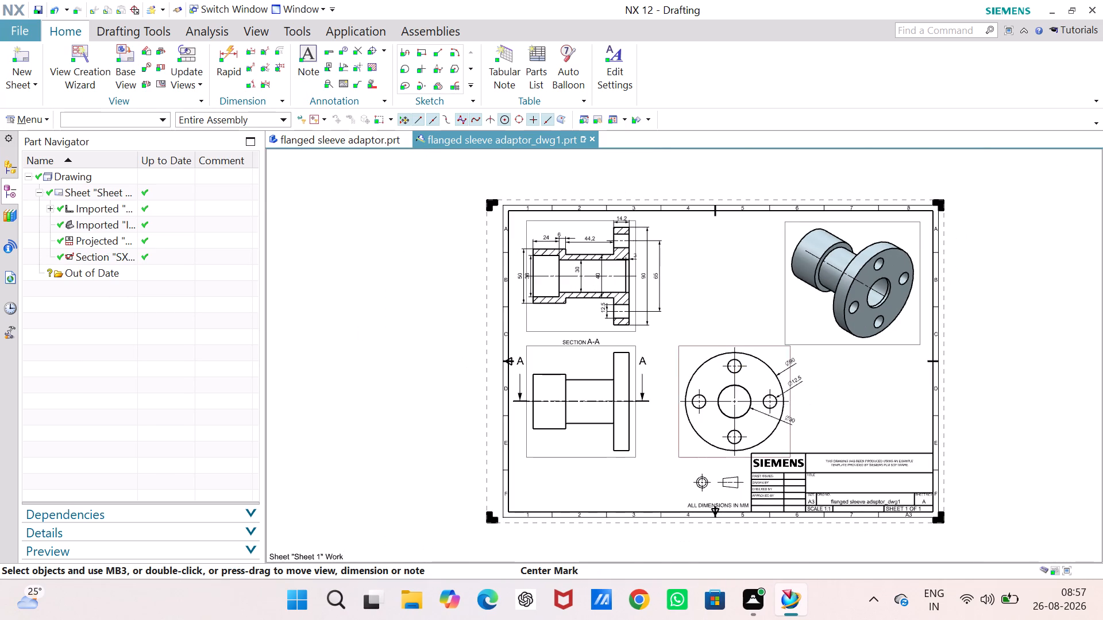
Review the front, section, flange and isometric views across the A3 sheet.
scroll(792, 439, up, 5)
scroll(791, 418, down, 2)
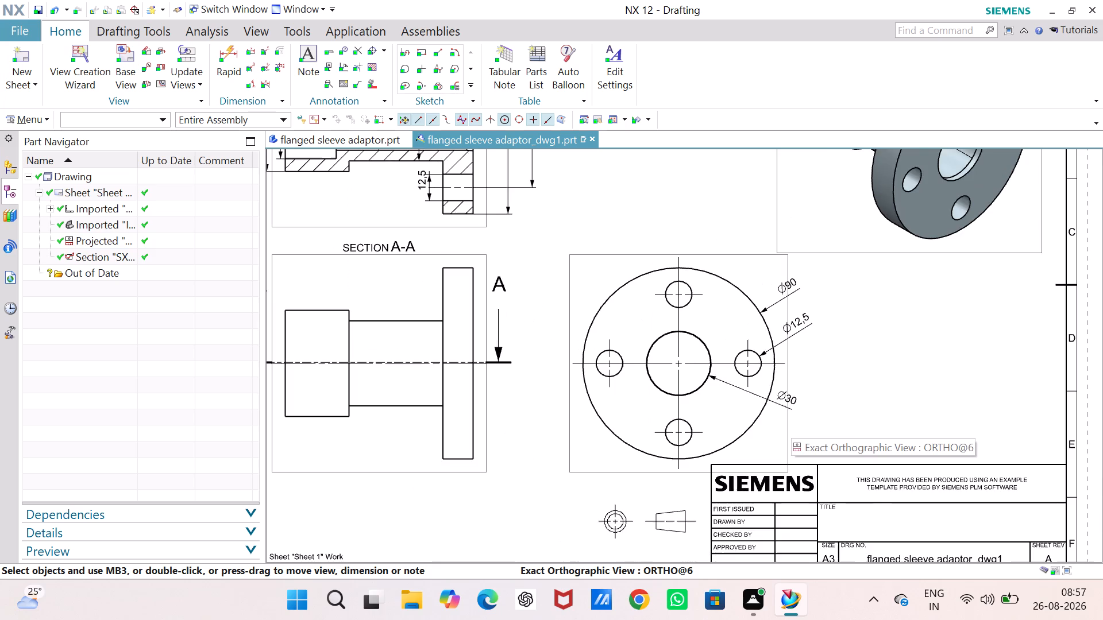
scroll(465, 412, down, 2)
scroll(428, 413, up, 3)
scroll(428, 411, down, 3)
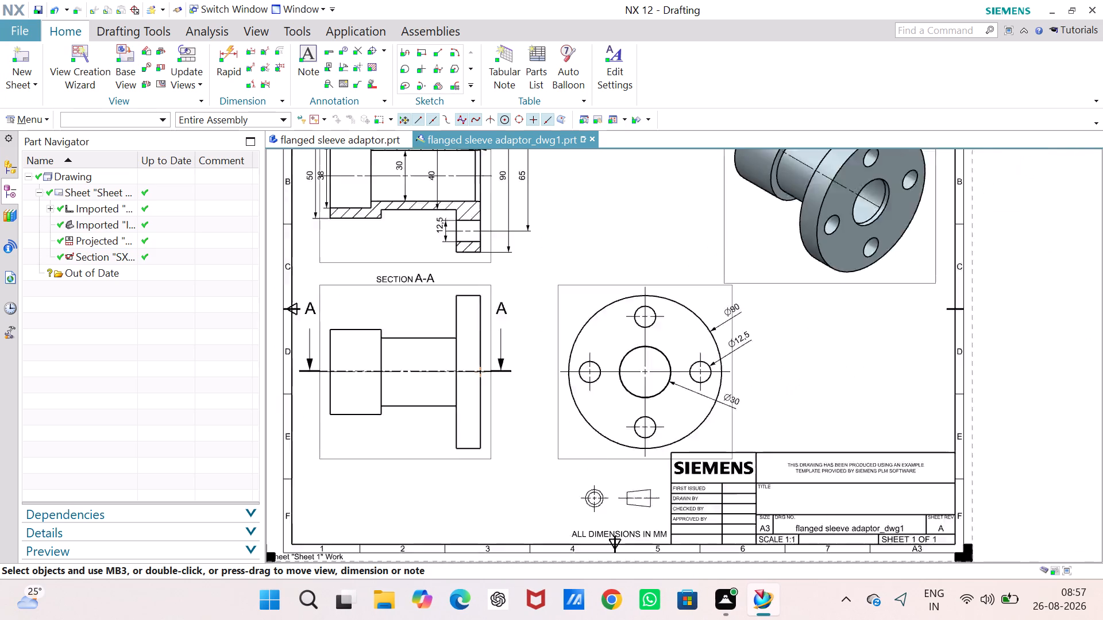
scroll(350, 397, up, 2)
scroll(350, 392, down, 2)
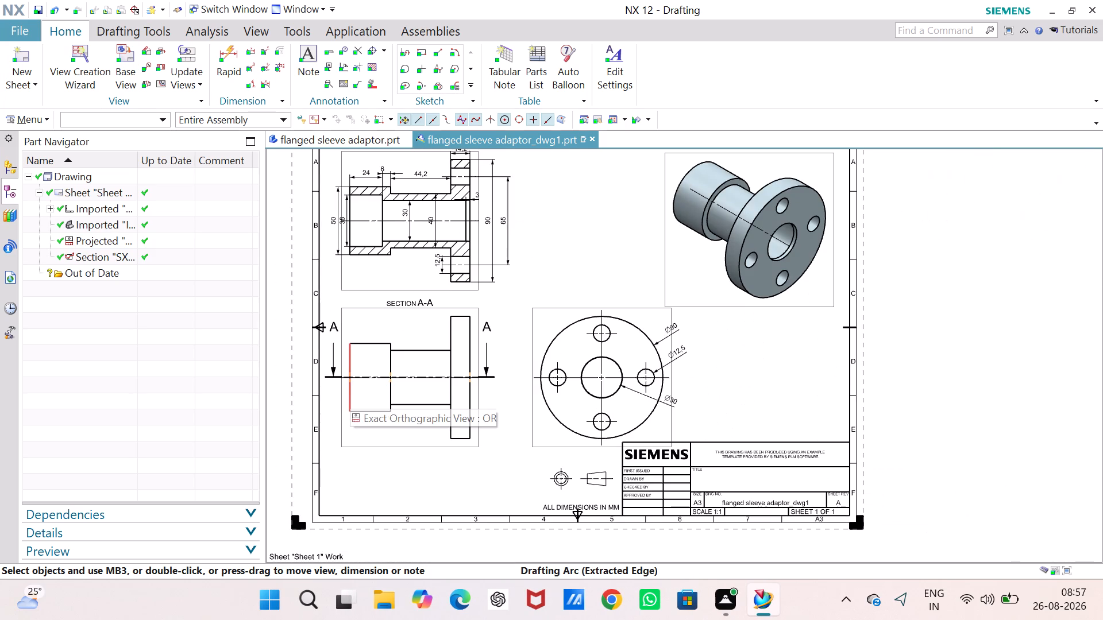
middle_drag(350, 389, 404, 396)
right_drag(404, 396, 412, 406)
middle_drag(404, 396, 412, 406)
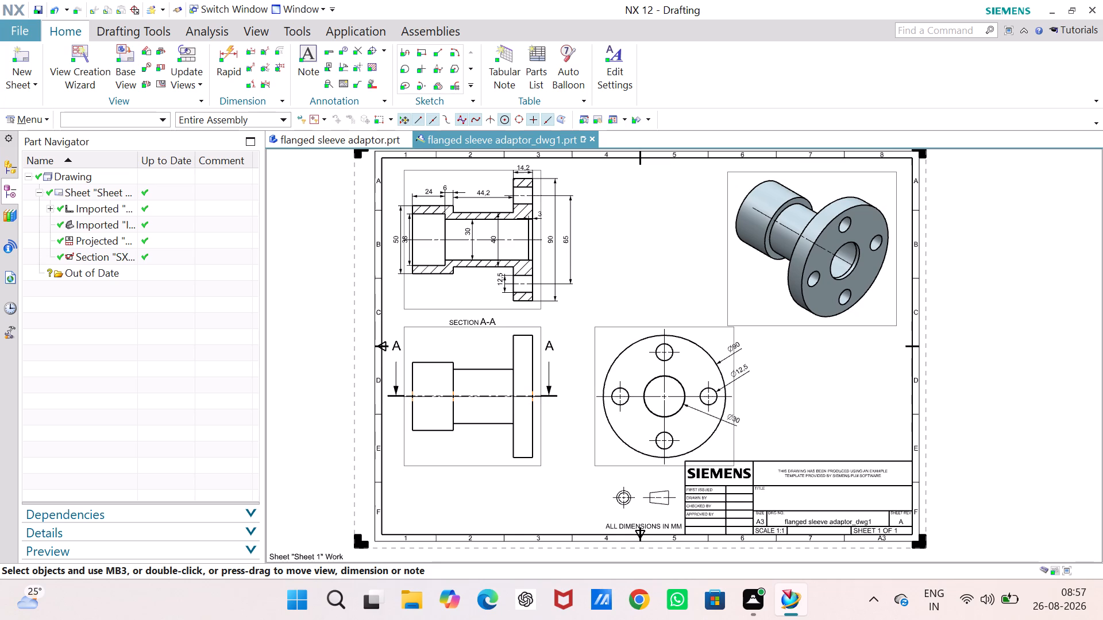
right_drag(412, 406, 412, 414)
middle_drag(412, 406, 410, 415)
middle_click(410, 415)
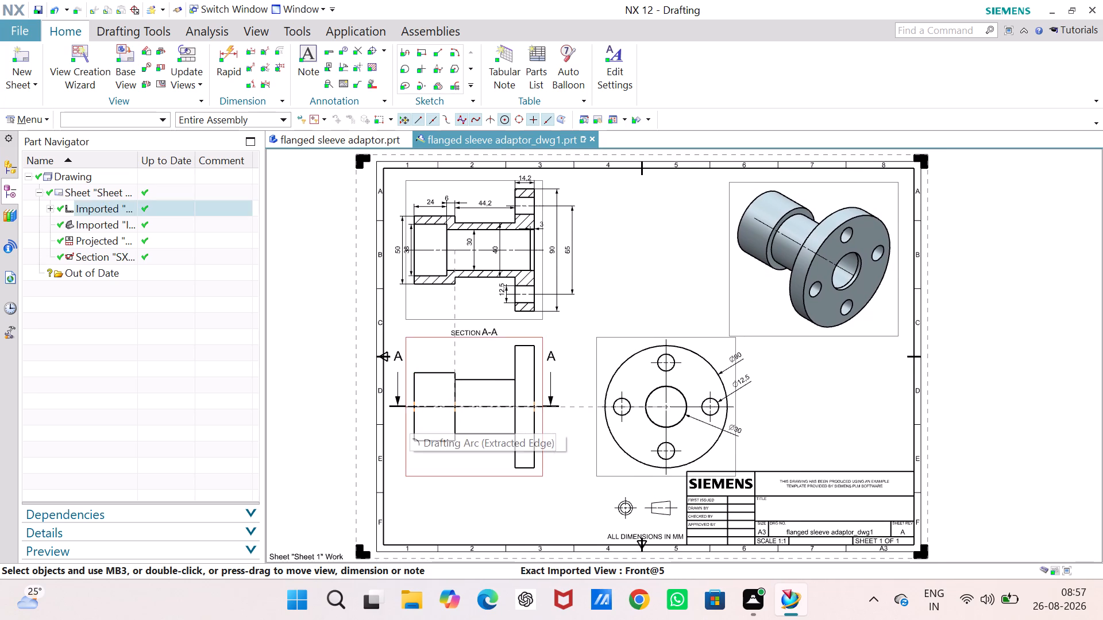
Examine the title block, including its sign-off fields, drawing number and scale, together with the projection symbol.
scroll(734, 478, up, 6)
middle_drag(735, 471, 529, 273)
right_drag(735, 471, 530, 277)
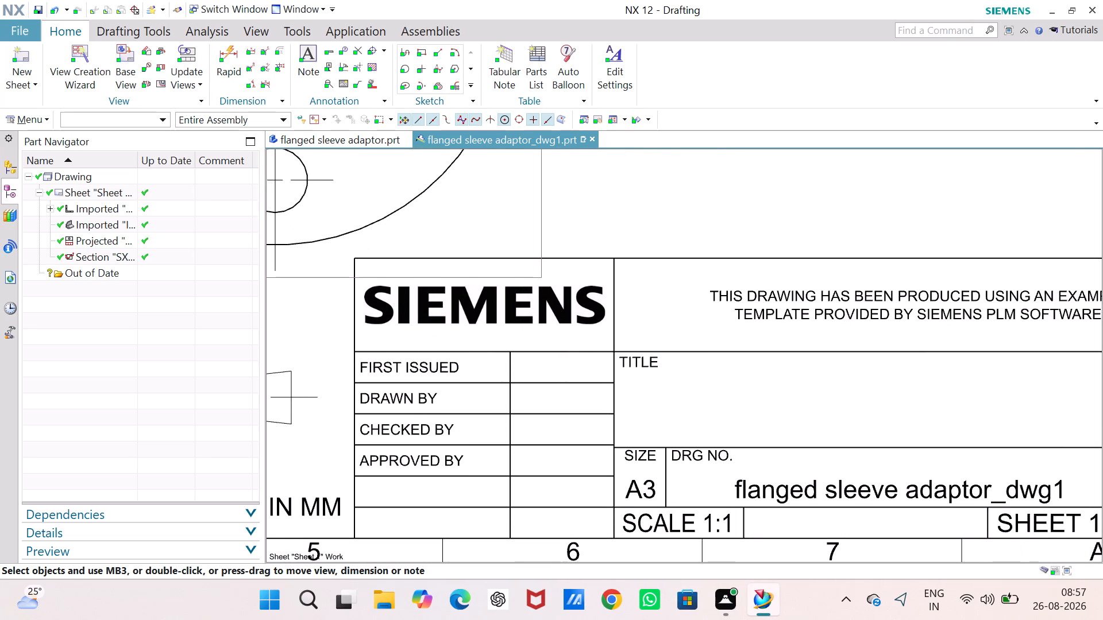
scroll(529, 311, down, 2)
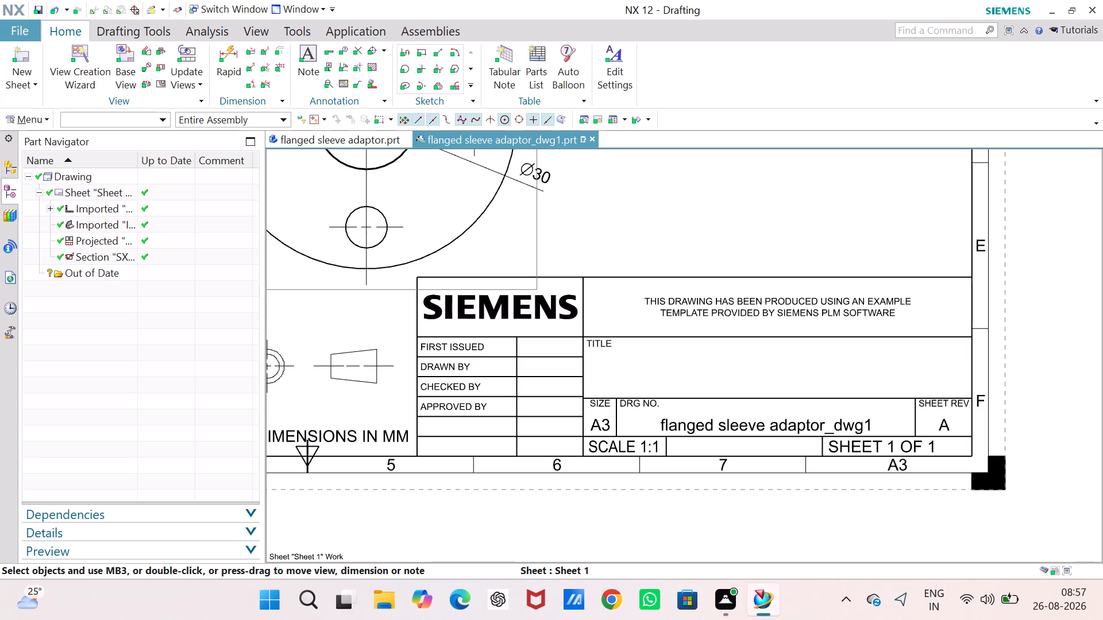
scroll(408, 360, down, 1)
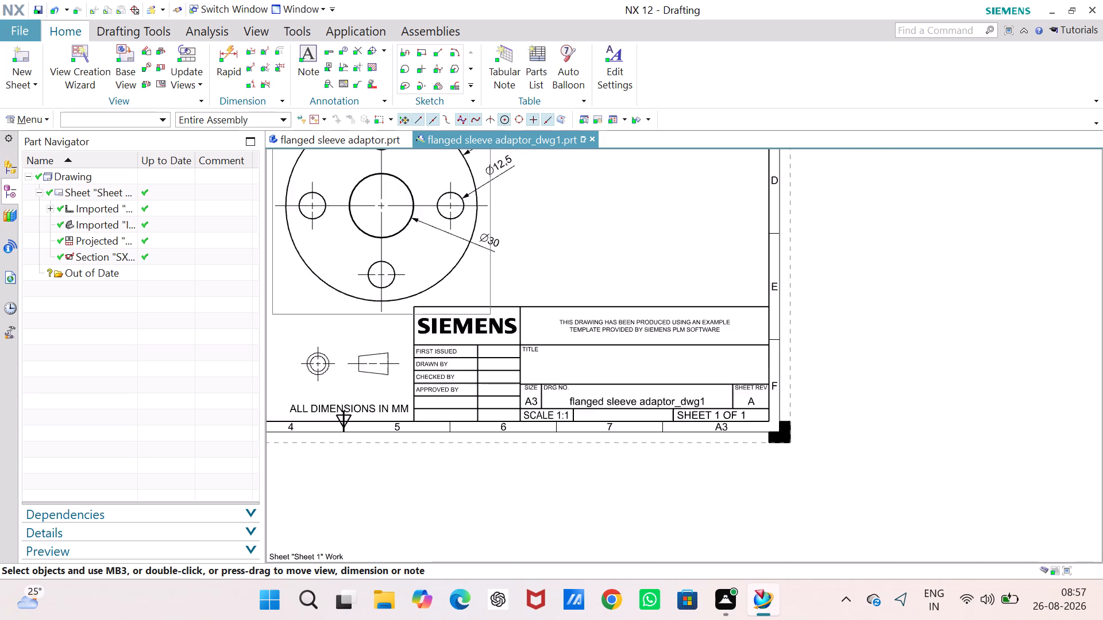
scroll(408, 358, down, 3)
scroll(604, 330, up, 3)
middle_drag(519, 408, 700, 422)
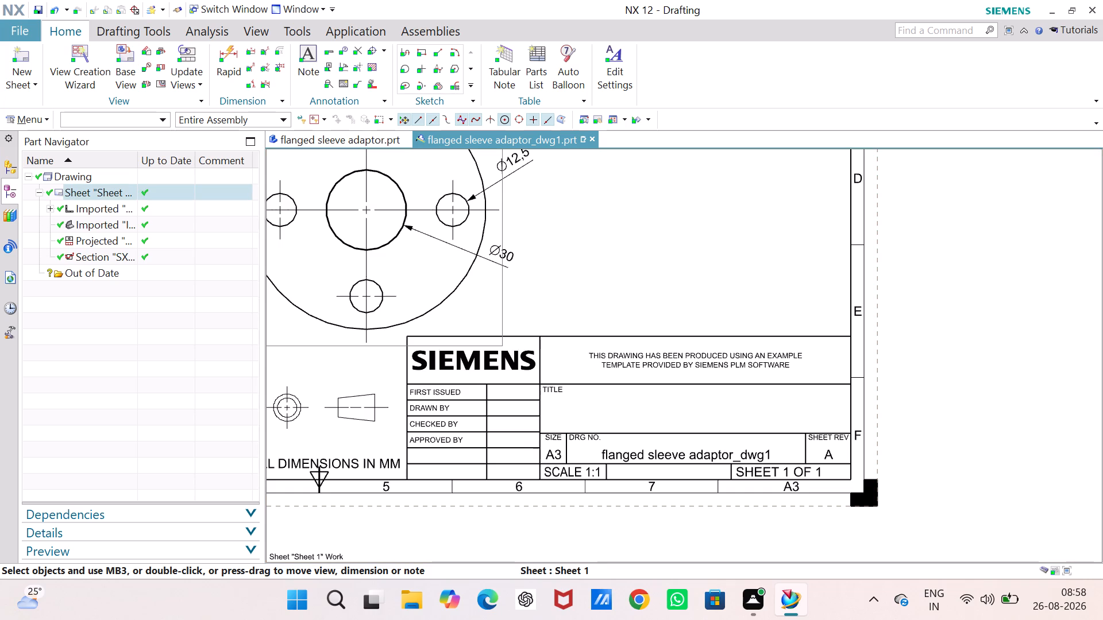
middle_drag(614, 423, 628, 423)
Examine the flange end view's diameter dimensions and the front view with its A-A section line.
middle_drag(628, 423, 820, 428)
middle_drag(692, 441, 802, 517)
middle_drag(627, 452, 630, 452)
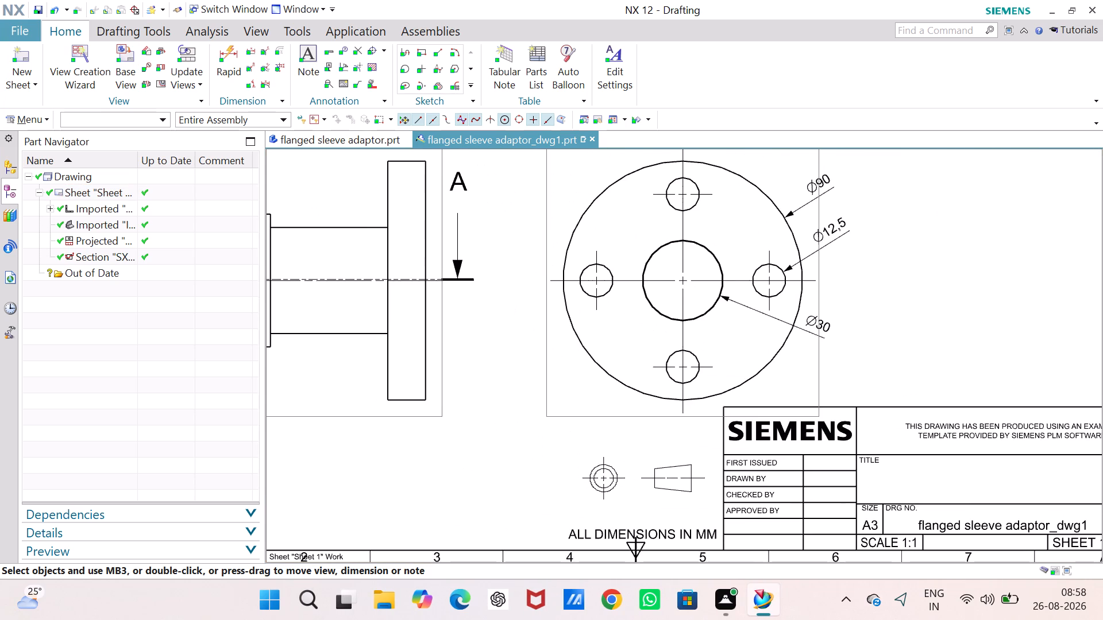
middle_drag(630, 452, 732, 525)
middle_drag(648, 482, 688, 538)
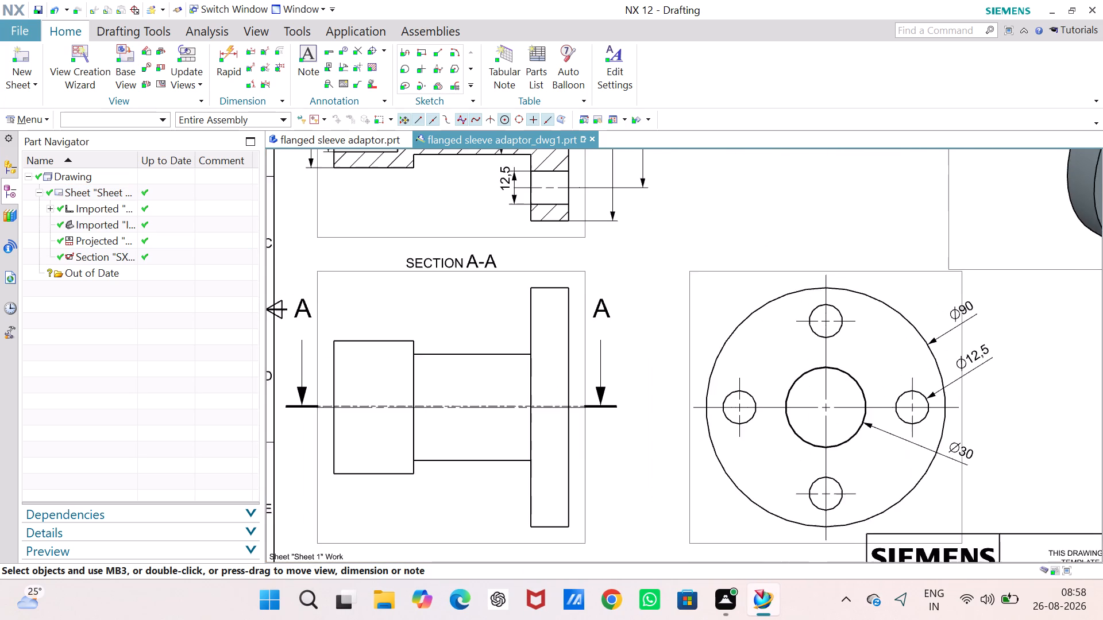
middle_drag(688, 538, 685, 538)
middle_drag(594, 467, 500, 459)
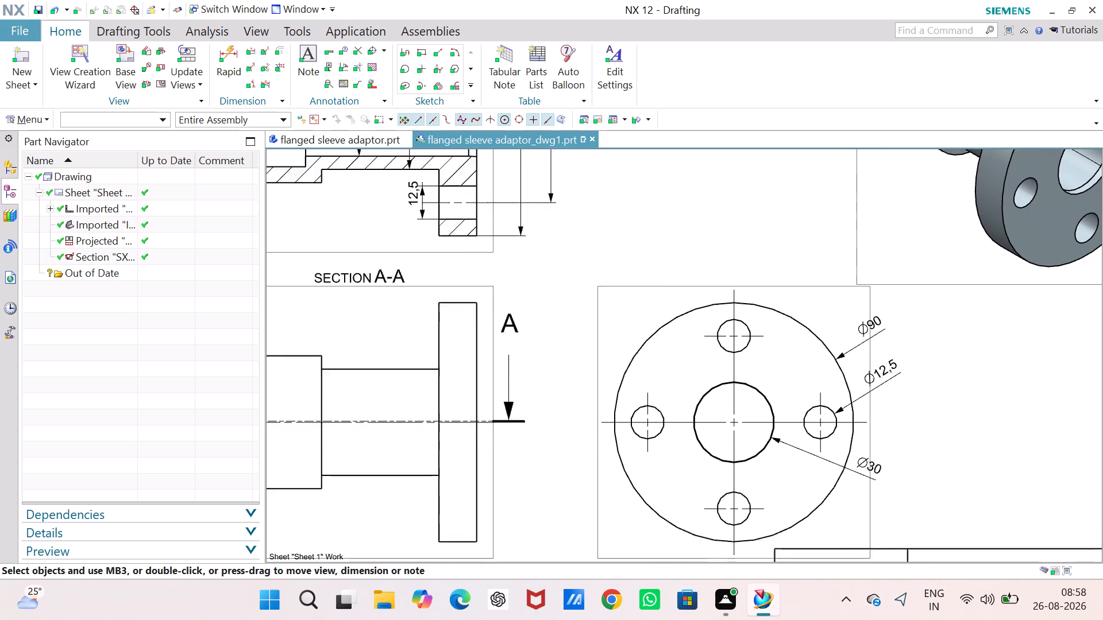
middle_drag(500, 459, 499, 454)
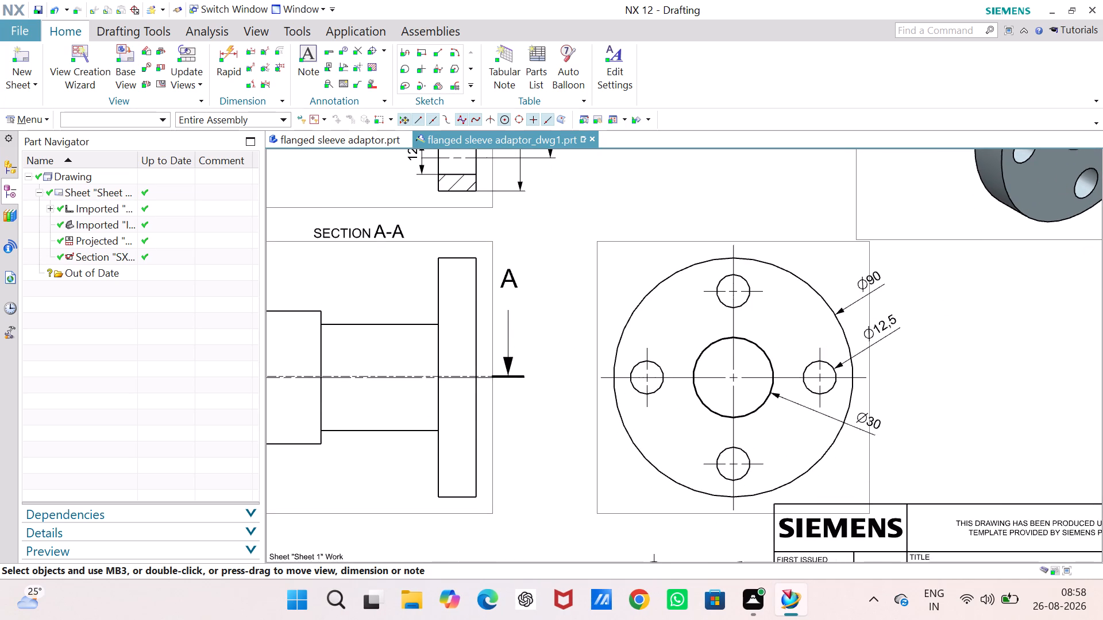
Check the overall sheet layout, including the spacing of the views, the title block and the dimensions note.
scroll(391, 331, down, 6)
middle_drag(400, 299, 531, 334)
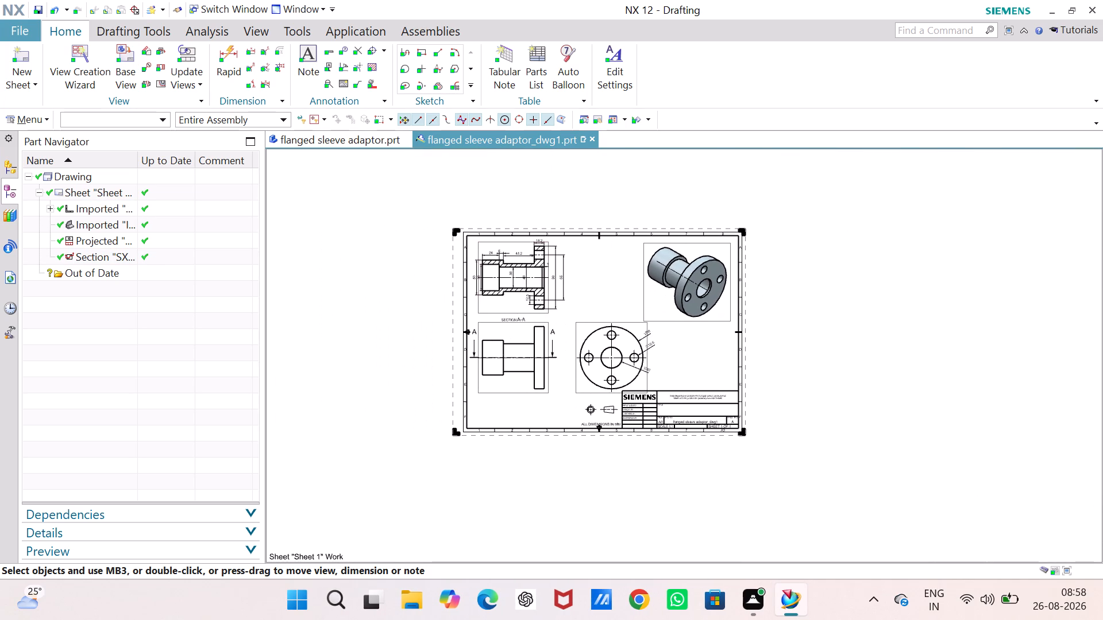
middle_drag(531, 334, 608, 346)
scroll(601, 345, up, 2)
middle_drag(630, 312, 629, 343)
scroll(629, 344, up, 3)
scroll(629, 344, down, 2)
middle_drag(847, 363, 830, 371)
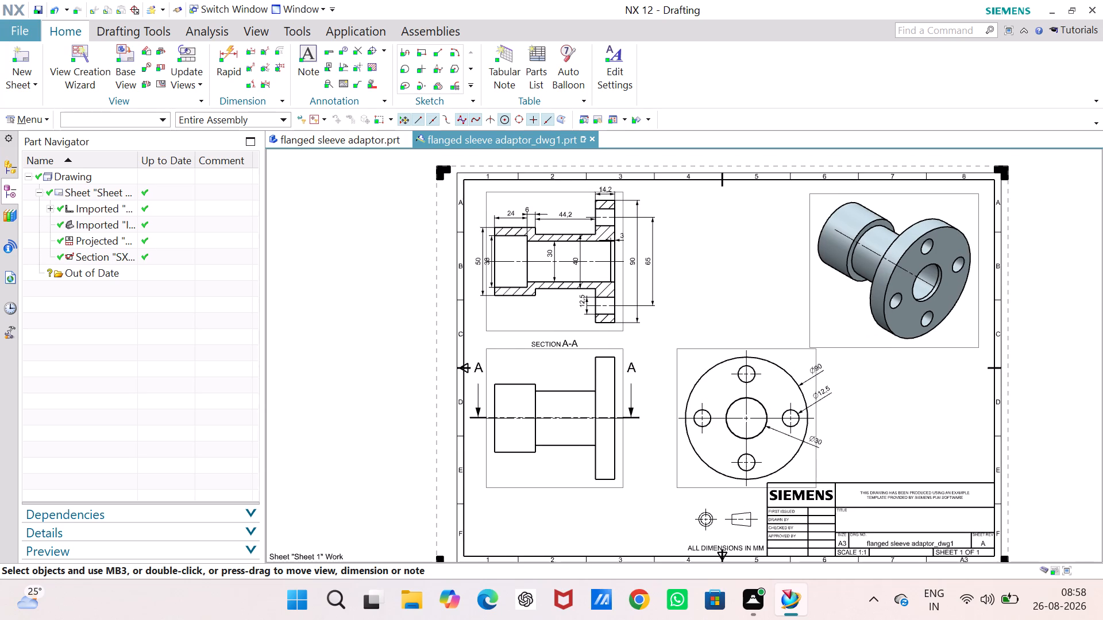
middle_drag(830, 371, 815, 373)
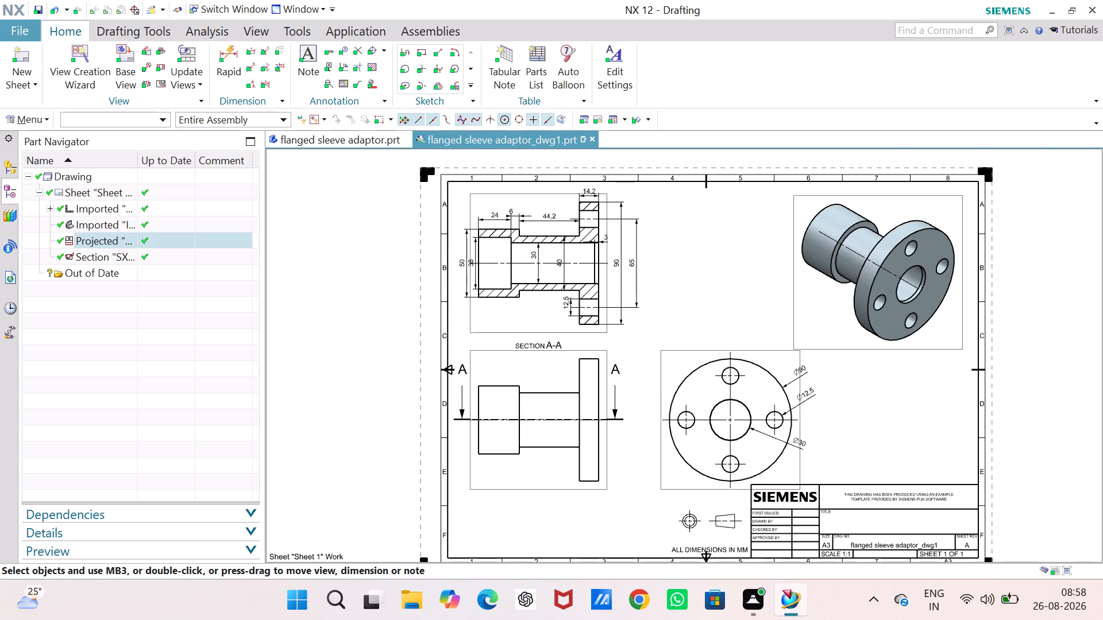
scroll(738, 508, up, 3)
scroll(737, 507, down, 3)
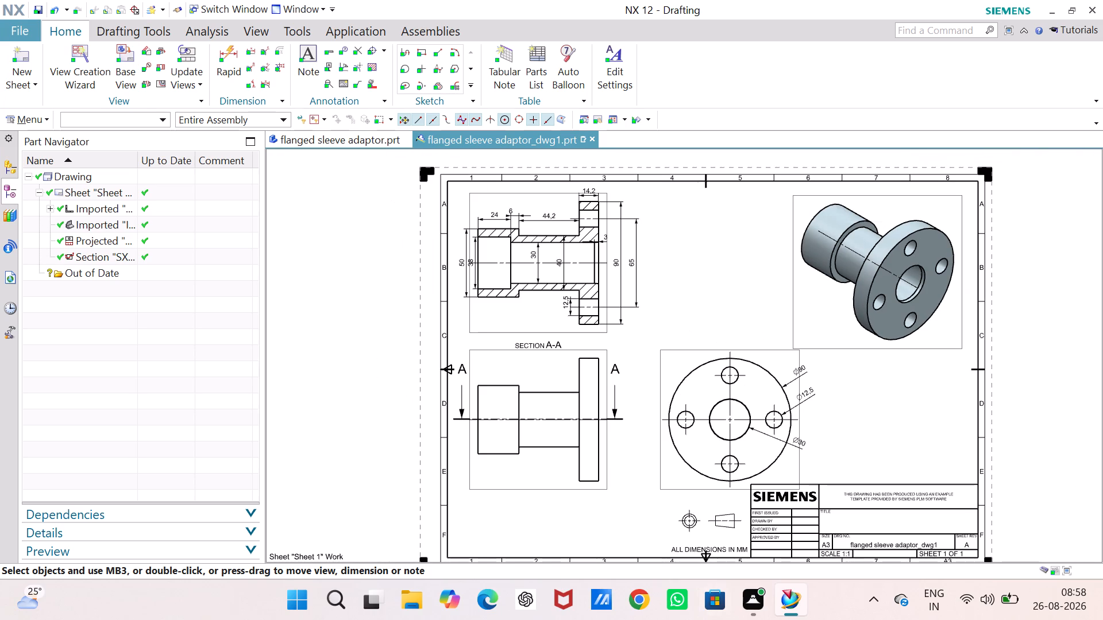
middle_drag(699, 538, 683, 500)
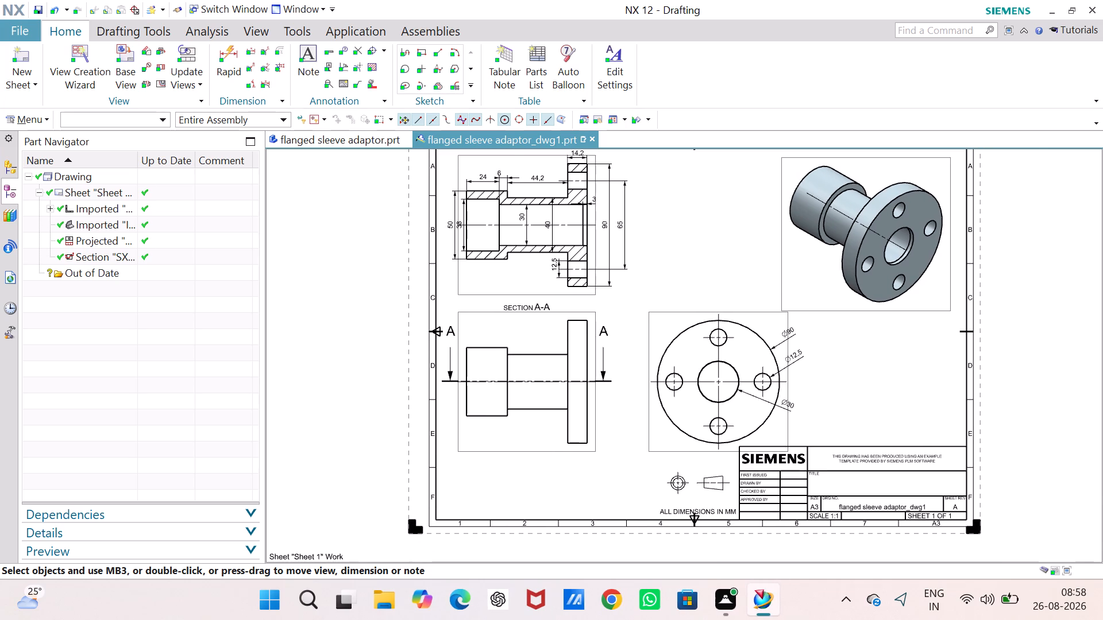
scroll(682, 497, up, 3)
scroll(682, 497, down, 3)
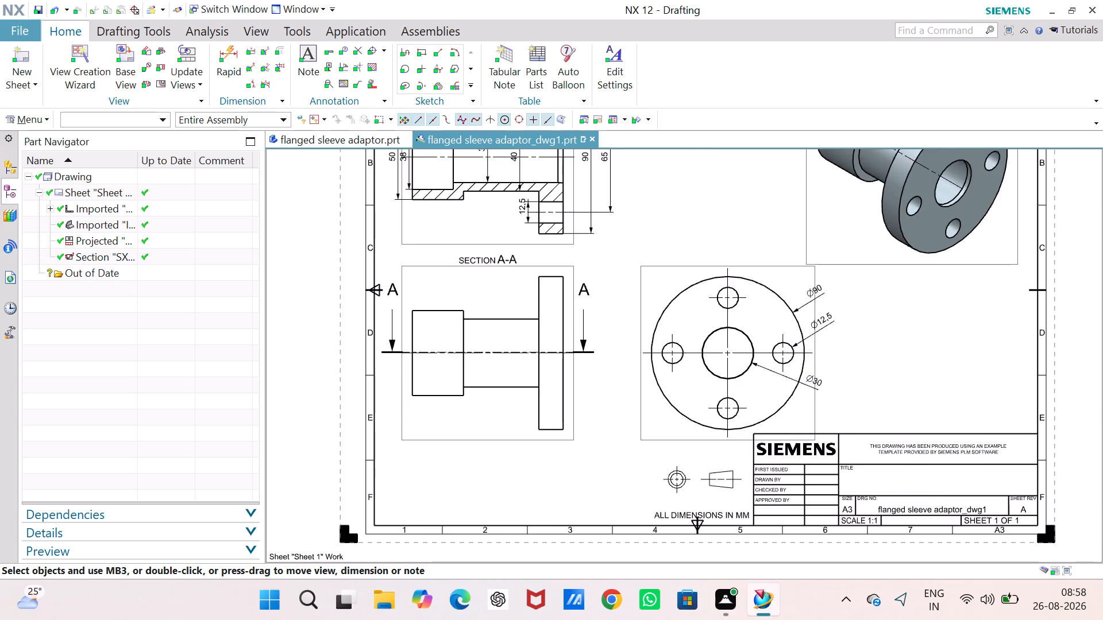
scroll(683, 498, down, 1)
scroll(687, 438, up, 1)
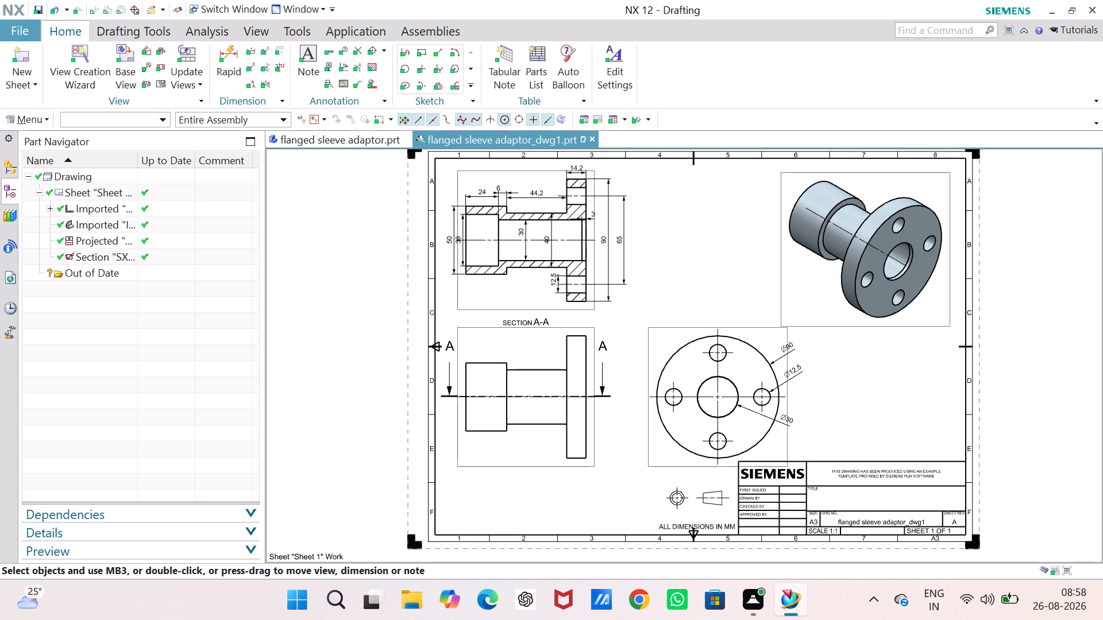
Examine section view A-A, checking its crosshatching, centrelines and dimensions.
scroll(564, 301, up, 1)
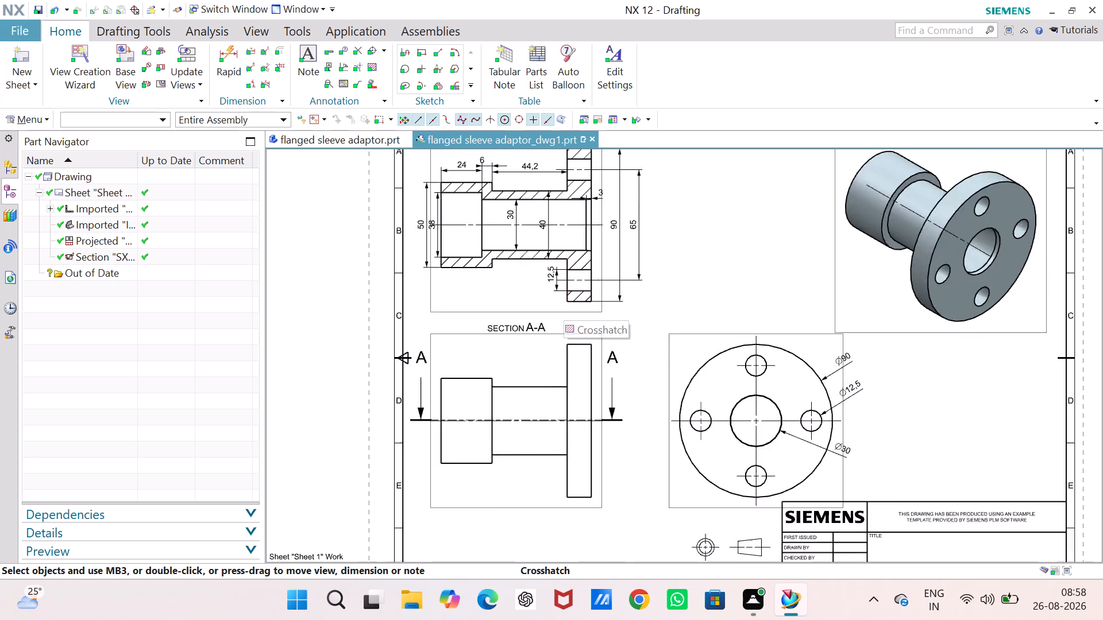
scroll(564, 301, up, 3)
scroll(564, 301, down, 1)
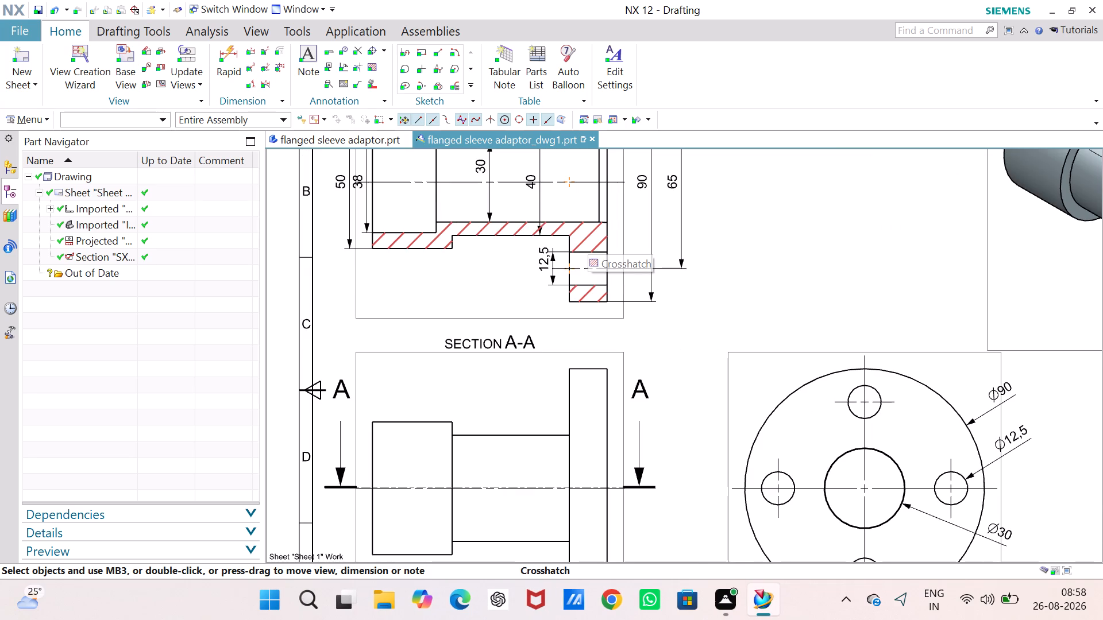
scroll(588, 235, down, 4)
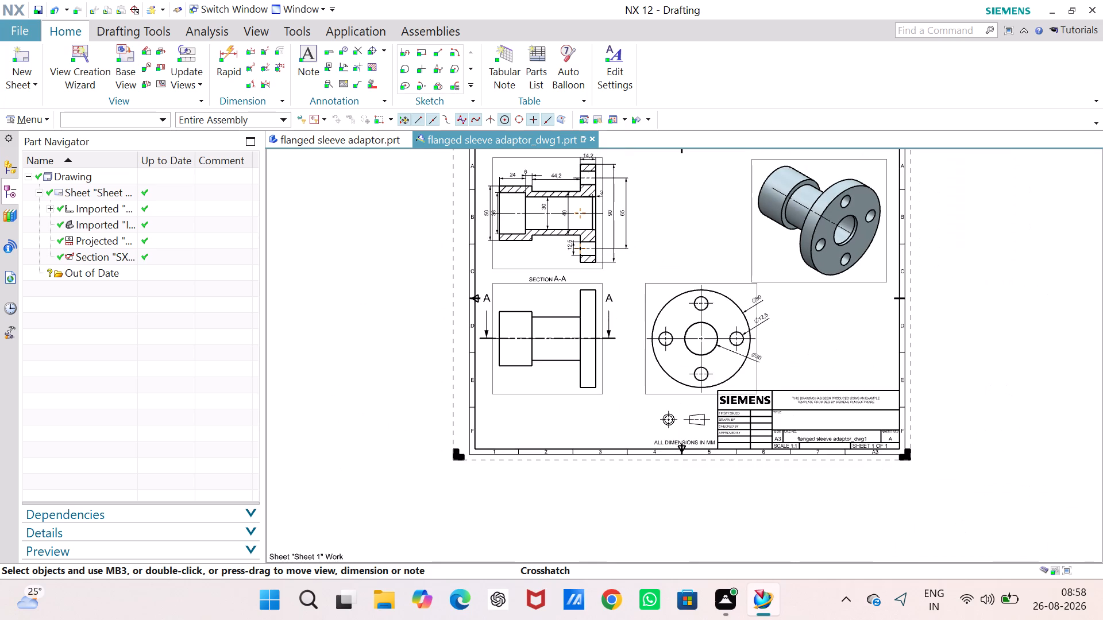
scroll(558, 201, up, 4)
scroll(558, 201, down, 3)
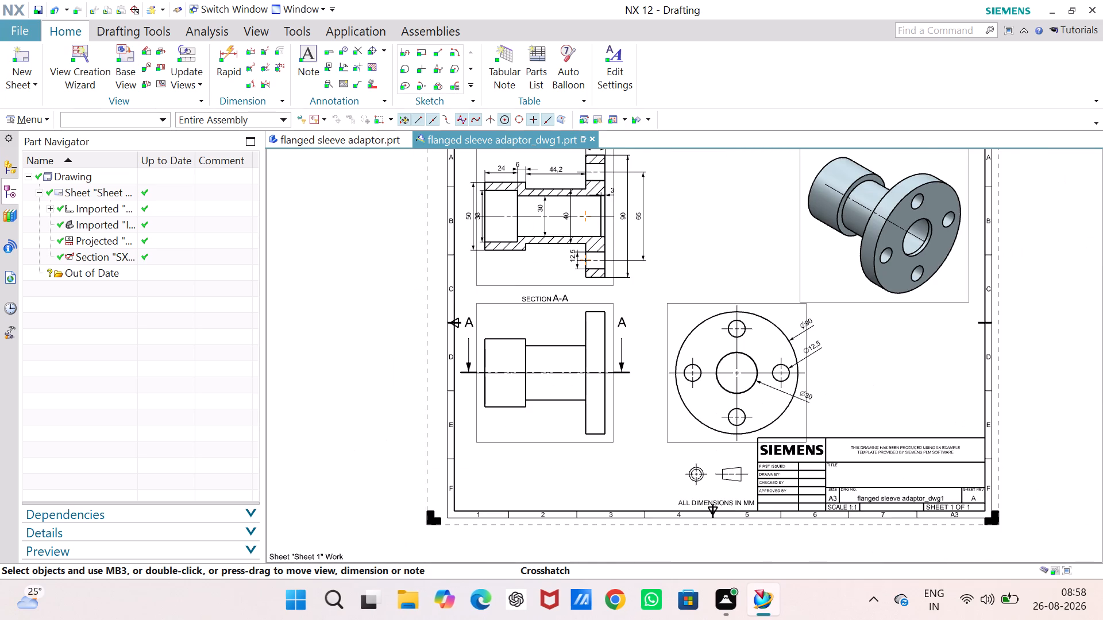
middle_drag(558, 201, 556, 242)
scroll(553, 242, up, 2)
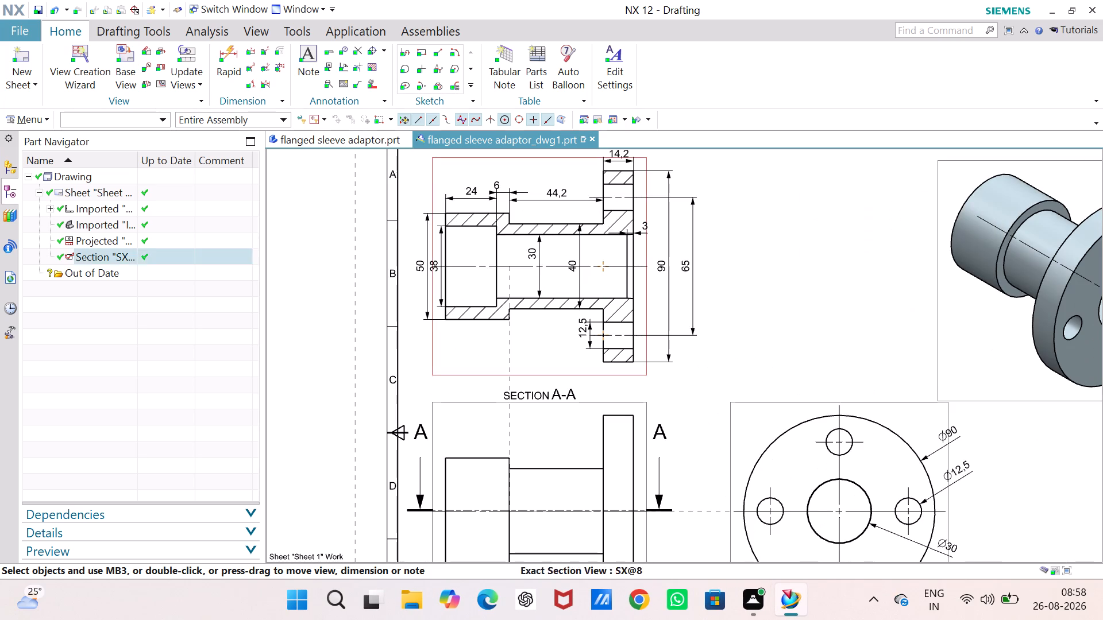
scroll(685, 343, down, 5)
scroll(950, 355, up, 3)
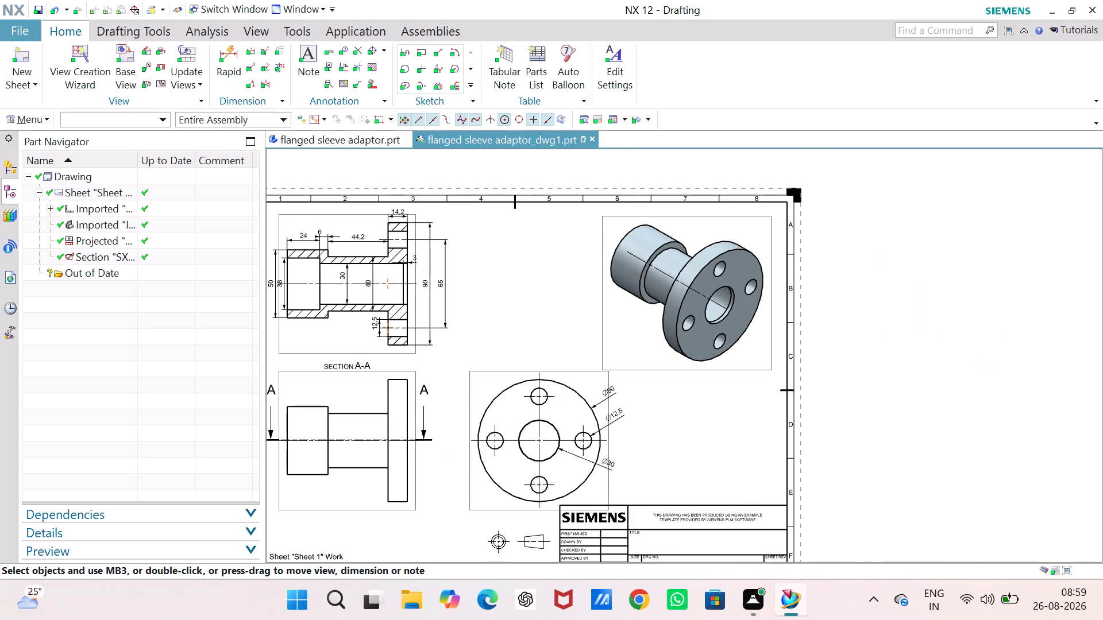
scroll(769, 341, up, 2)
Inspect the complete sheet once more, checking the section dimensions and the flange view's centre marks and diameters.
scroll(596, 303, down, 3)
scroll(547, 329, down, 2)
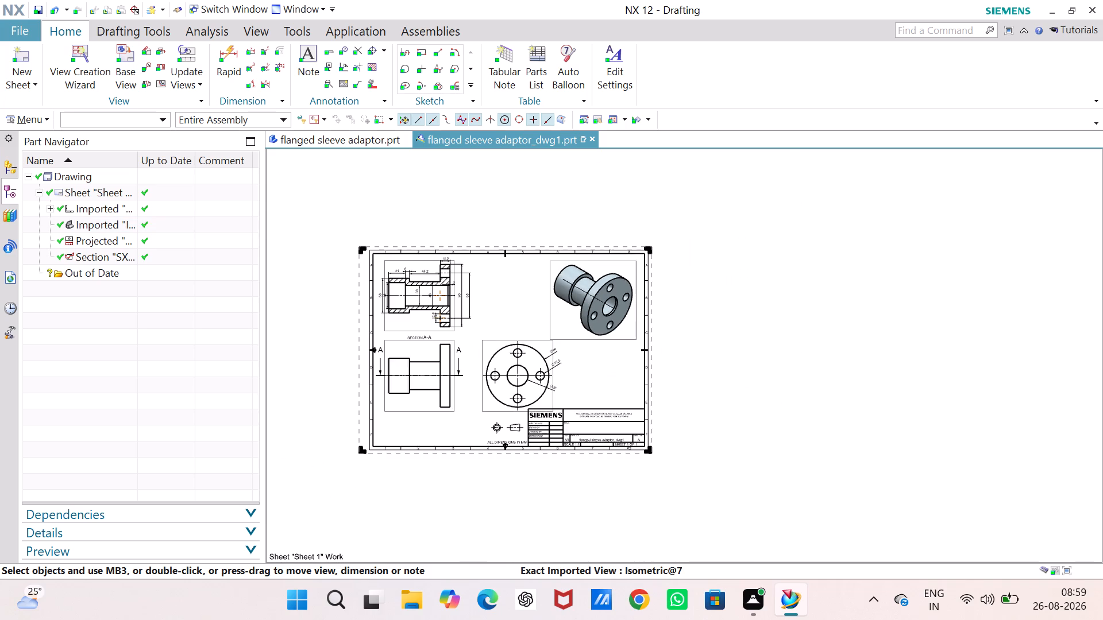
scroll(563, 309, up, 3)
scroll(557, 317, down, 2)
middle_drag(557, 317, 557, 318)
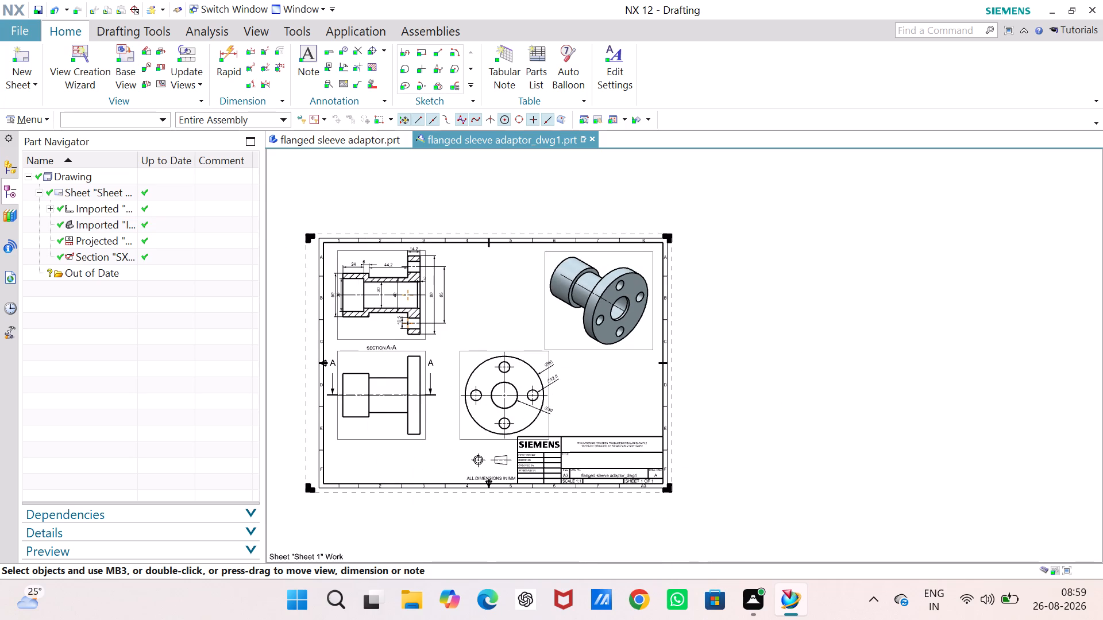
middle_drag(557, 318, 614, 303)
scroll(561, 371, up, 2)
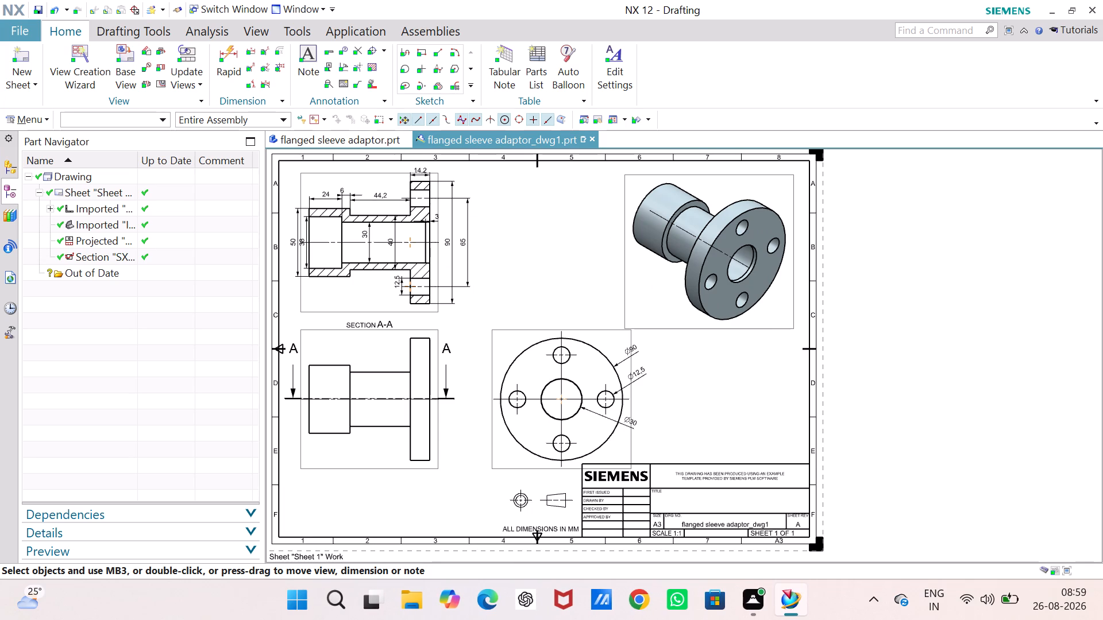
middle_drag(516, 343, 599, 322)
scroll(529, 288, up, 2)
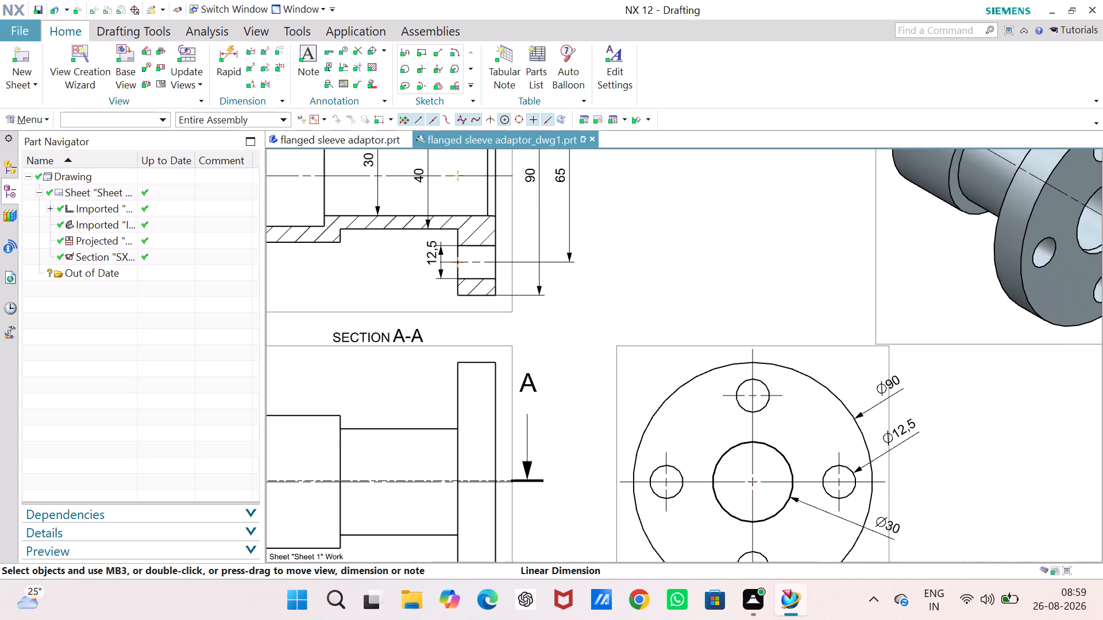
scroll(529, 288, up, 1)
scroll(529, 288, down, 3)
scroll(430, 228, up, 3)
scroll(430, 228, down, 3)
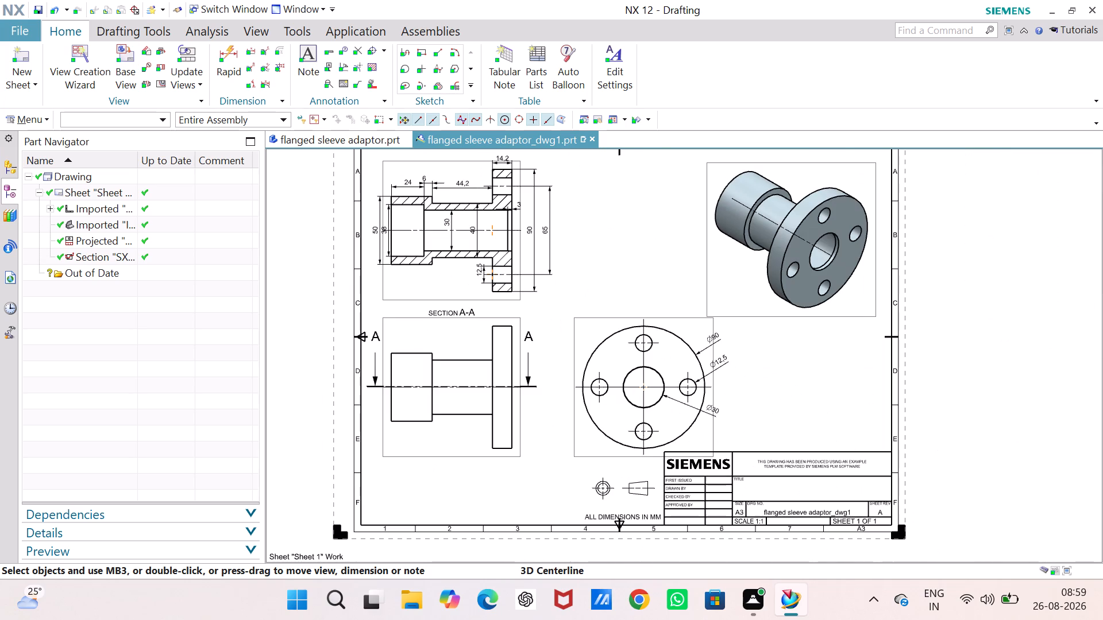
scroll(584, 262, down, 7)
scroll(585, 263, up, 4)
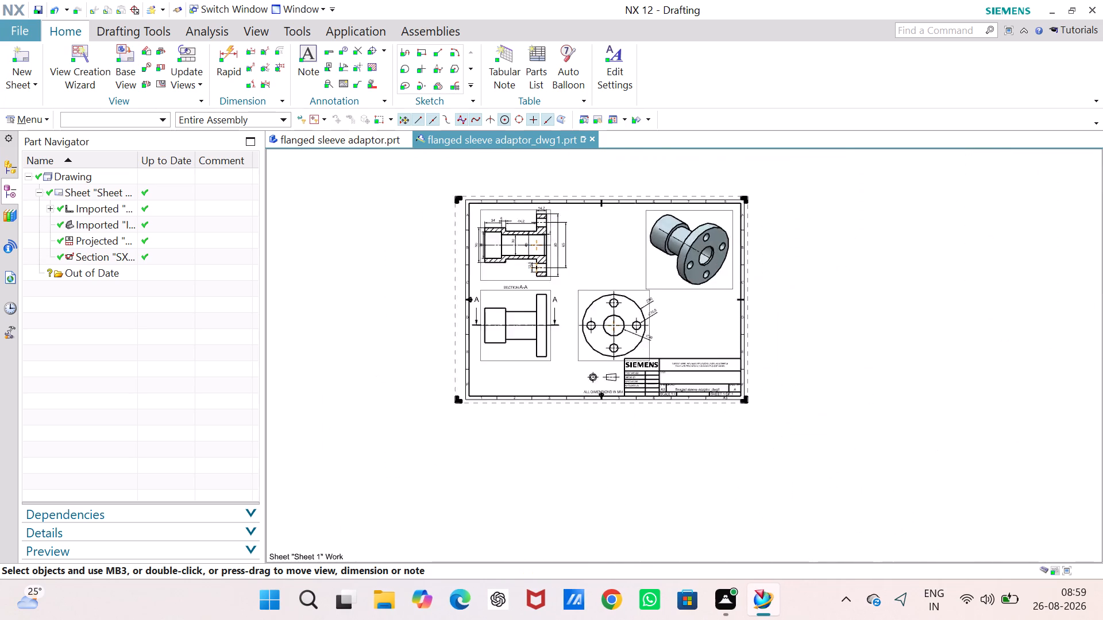
scroll(585, 263, up, 7)
scroll(585, 263, down, 4)
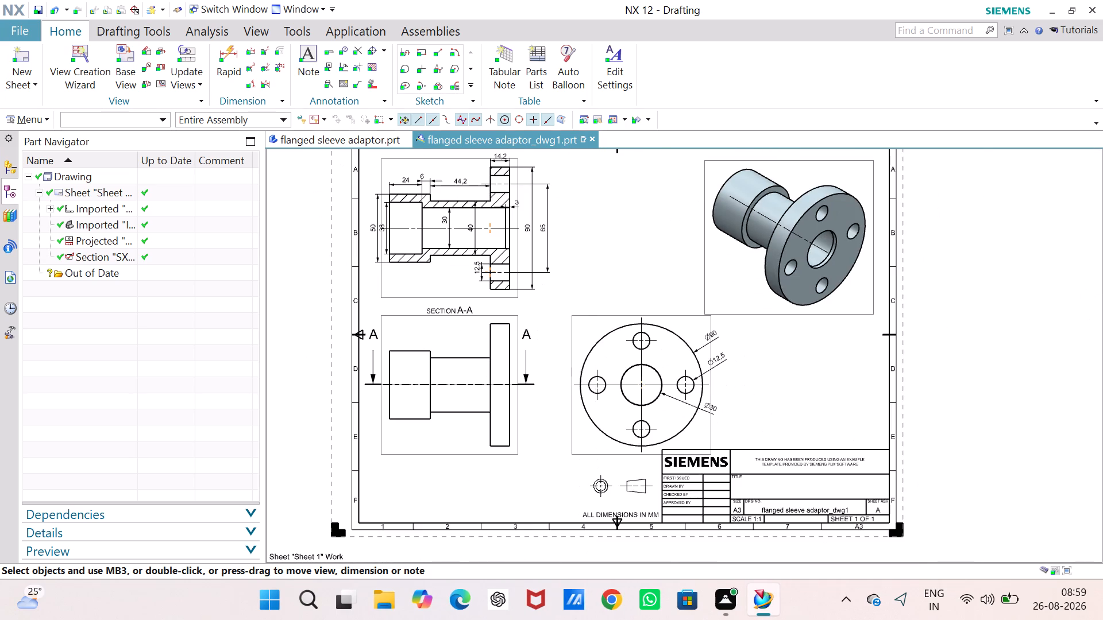
scroll(742, 409, up, 5)
scroll(613, 413, down, 2)
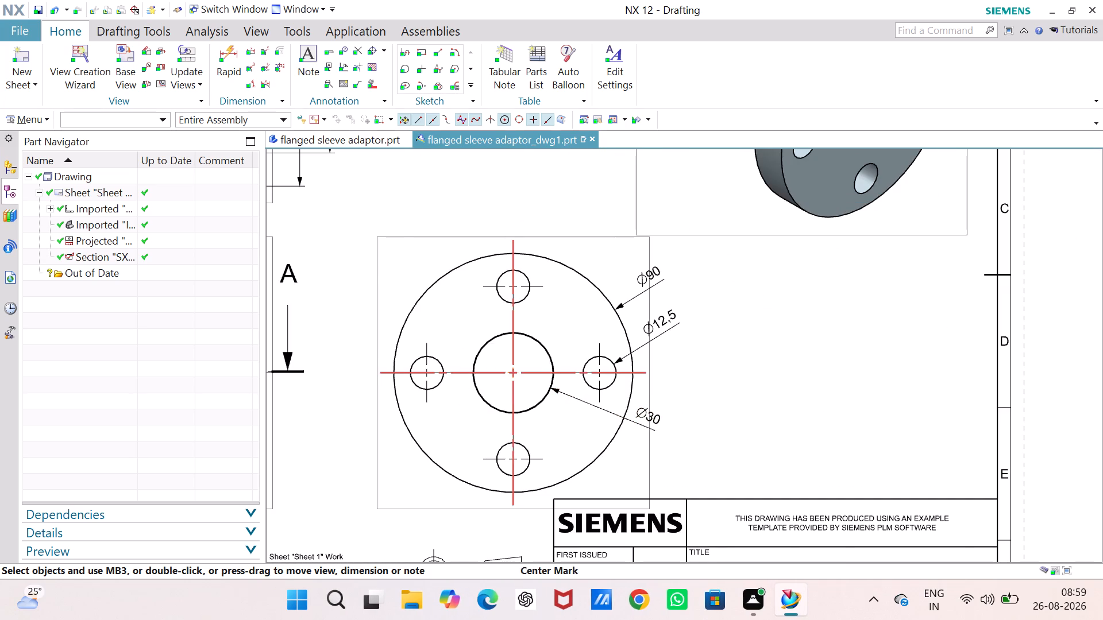
Examine the flange end view's diameter dimensions and centre marks, along with their placement on the sheet.
scroll(515, 410, up, 3)
scroll(515, 410, down, 1)
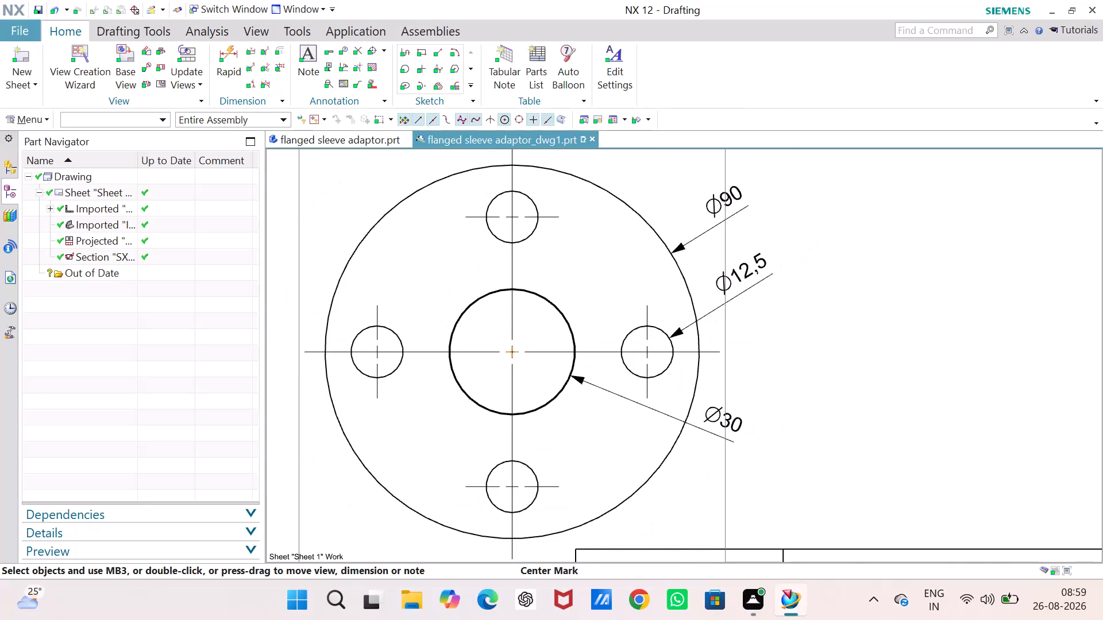
scroll(515, 410, down, 6)
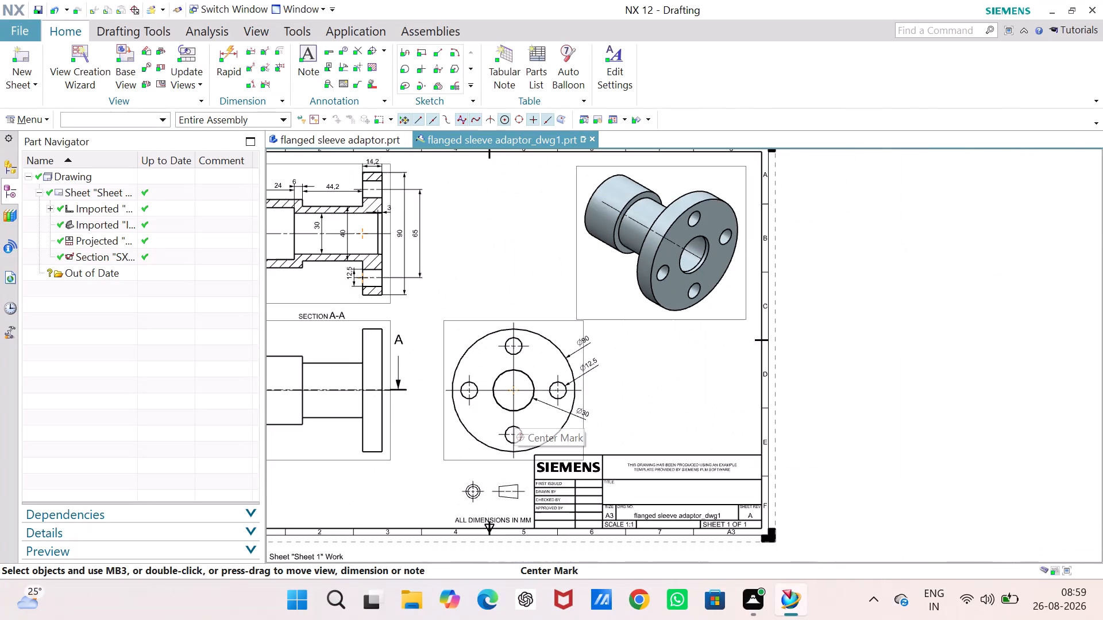
scroll(514, 409, down, 6)
scroll(491, 415, up, 5)
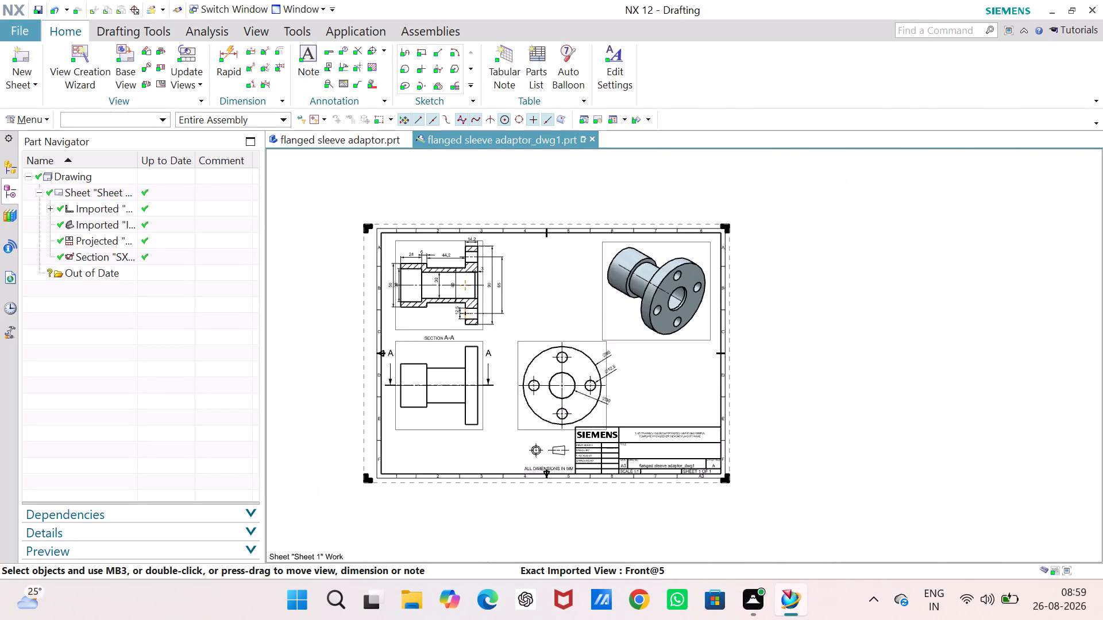
scroll(490, 412, up, 2)
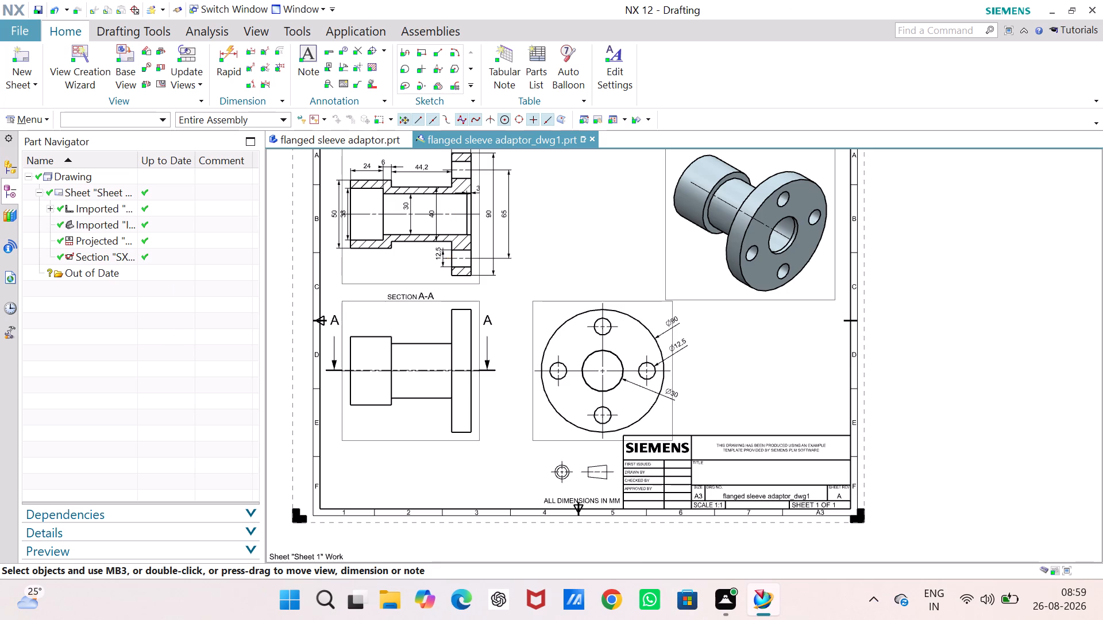
Check the complete sheet layout, including section A-A, the front view, the flange view and the shaded isometric view.
scroll(553, 251, up, 2)
scroll(554, 250, down, 5)
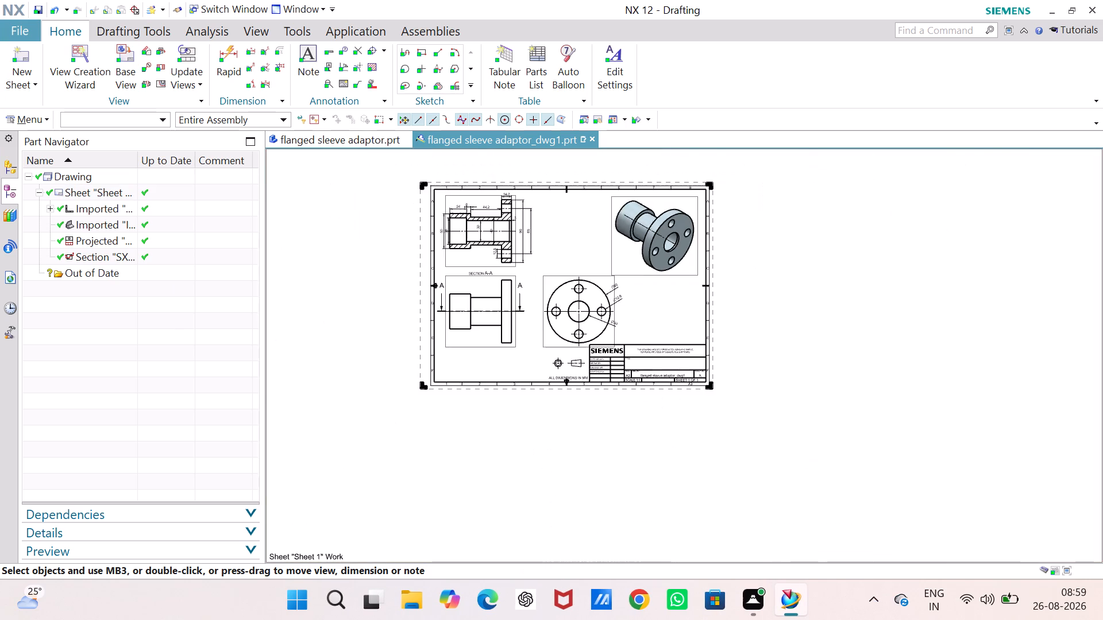
scroll(554, 231, up, 5)
scroll(454, 233, down, 4)
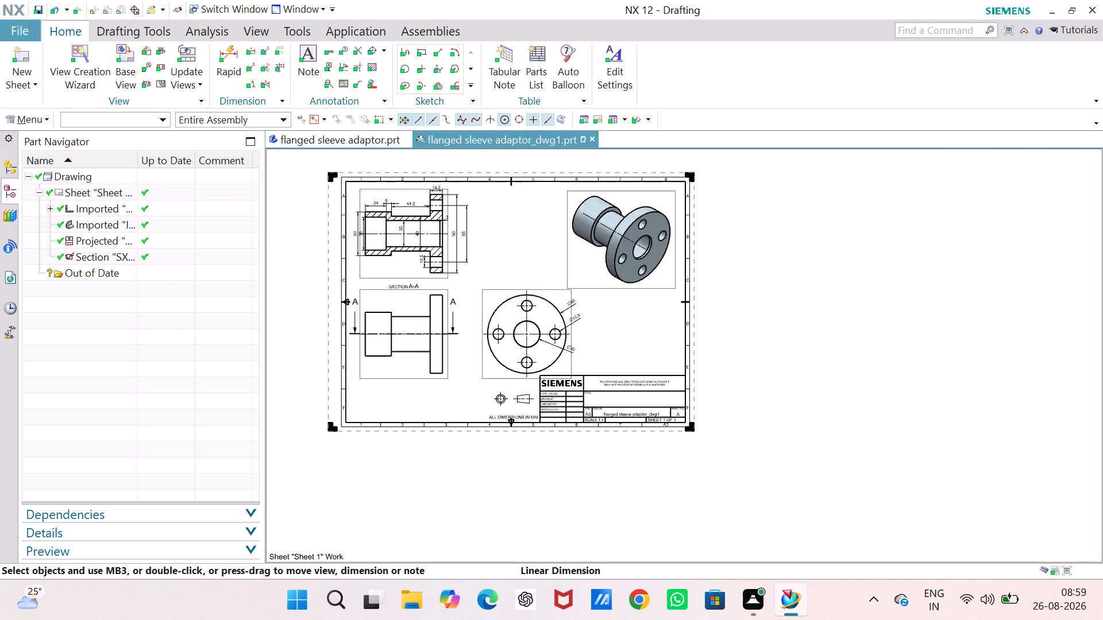
scroll(388, 172, down, 2)
scroll(388, 172, up, 5)
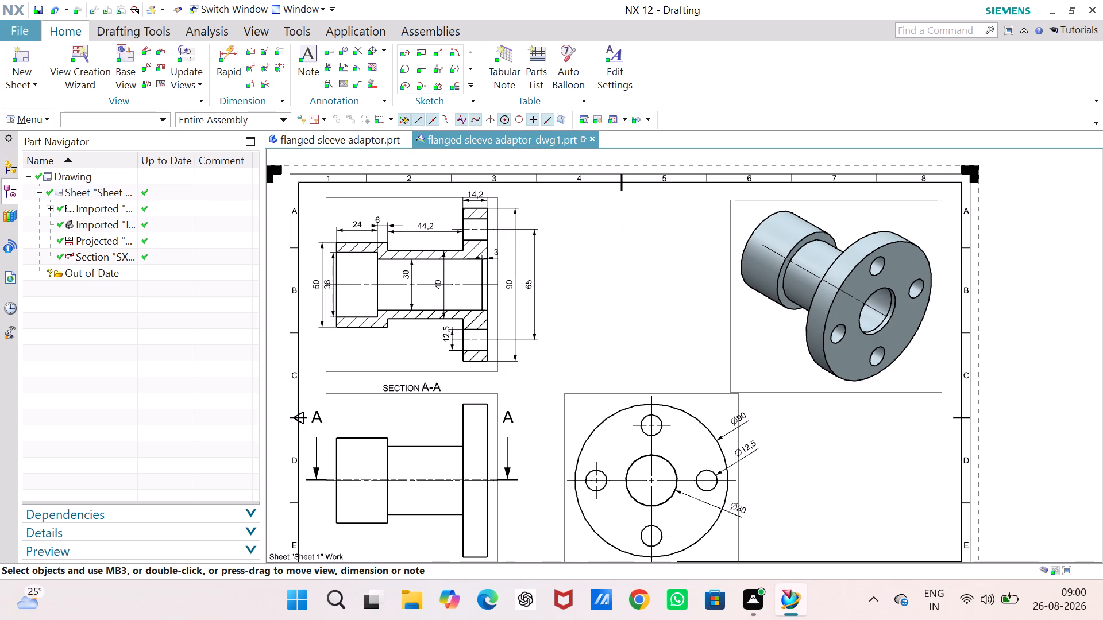
scroll(400, 186, down, 1)
scroll(564, 234, down, 2)
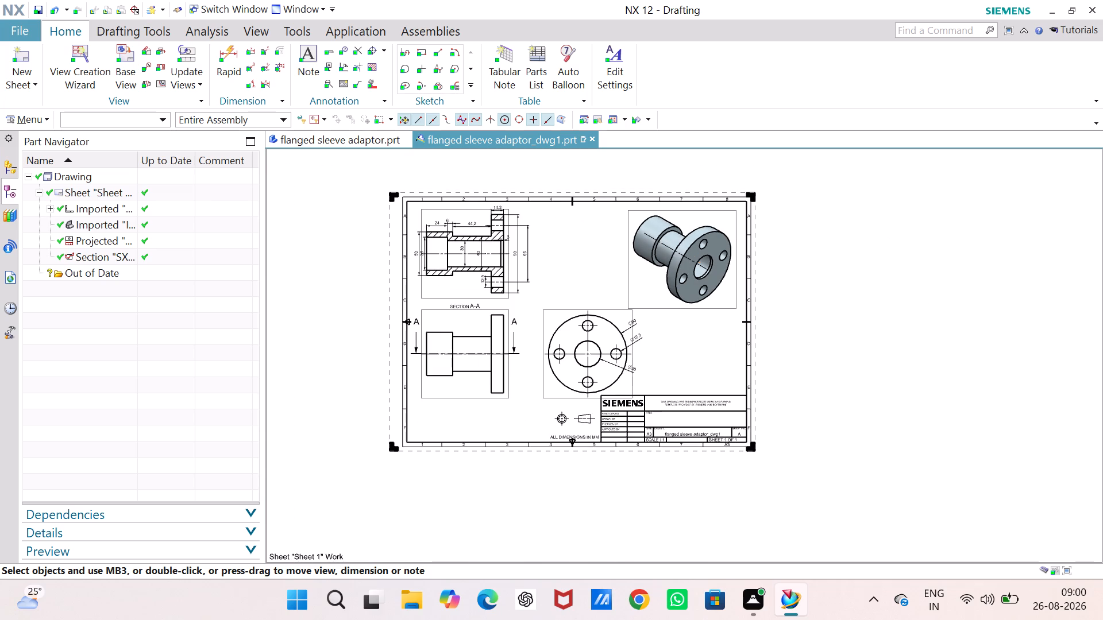
scroll(672, 286, up, 1)
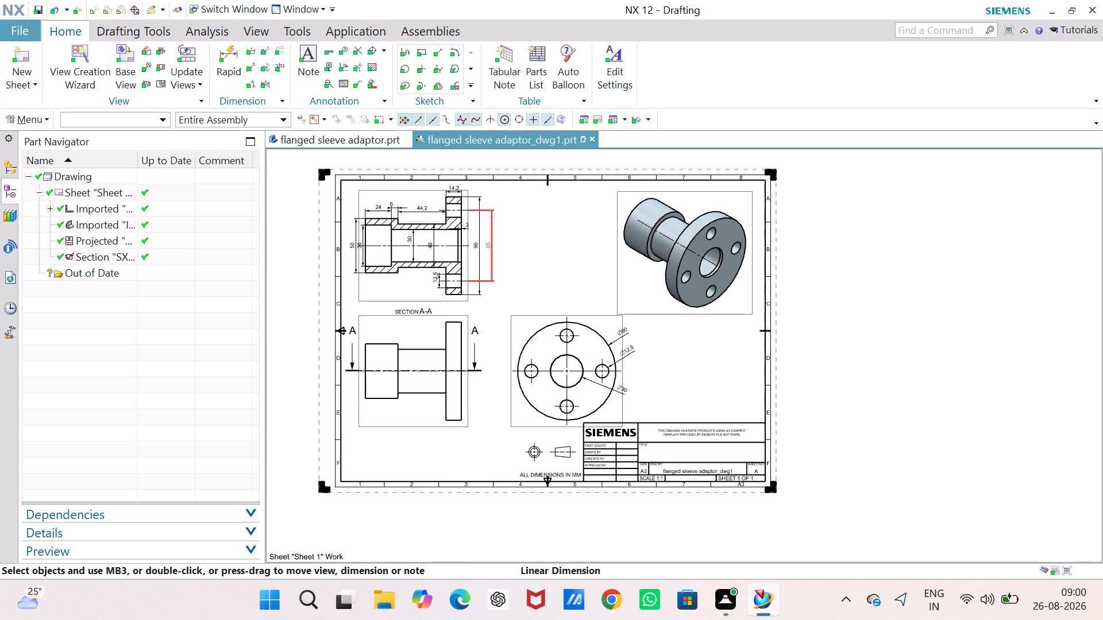
Examine the length dimensions along the upper edge of section view A-A, including the flange thickness.
middle_drag(524, 256, 641, 286)
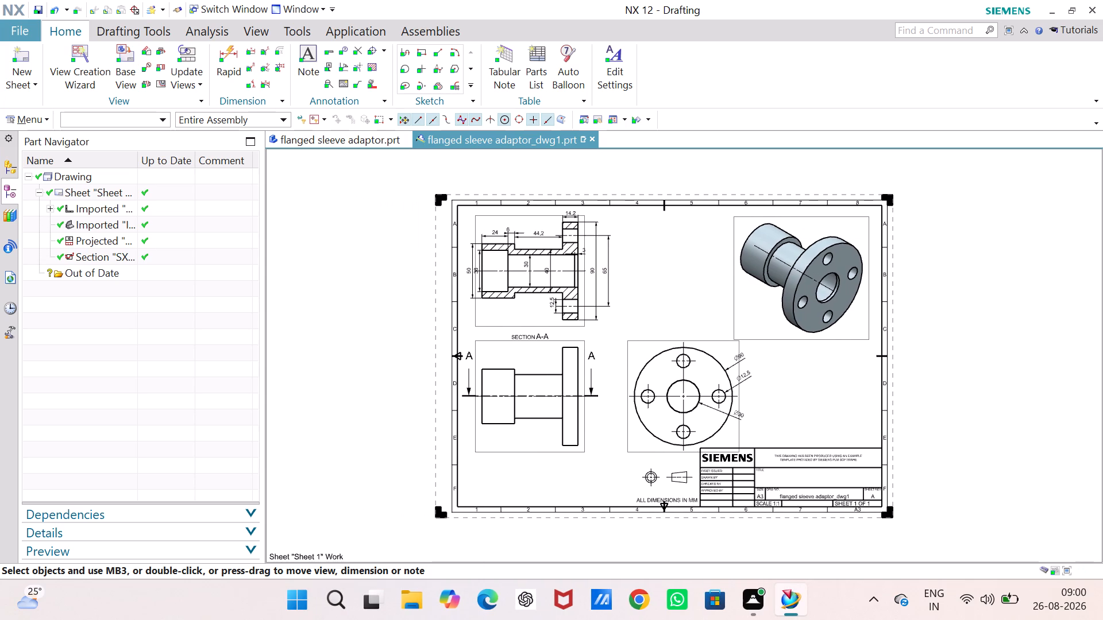
scroll(516, 234, up, 10)
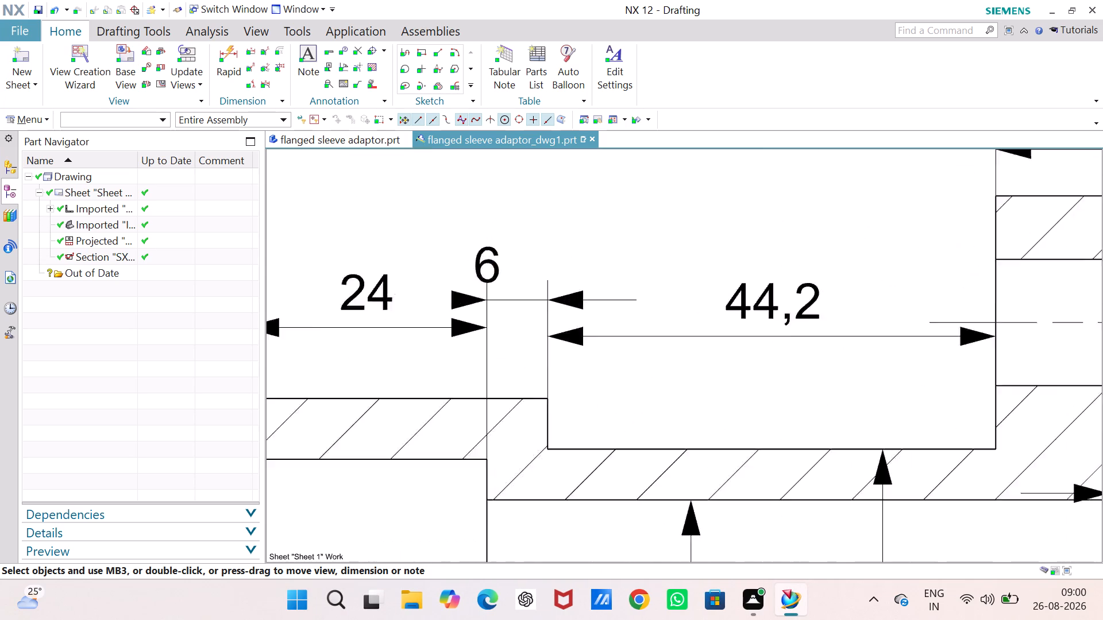
scroll(500, 209, up, 10)
scroll(487, 619, down, 11)
scroll(470, 439, down, 6)
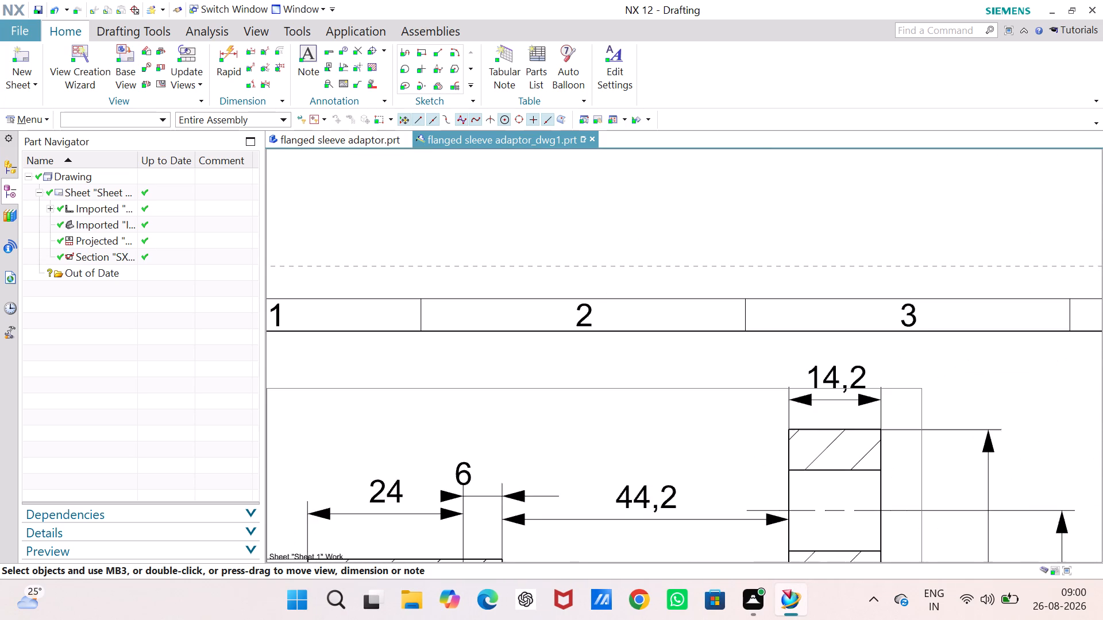
scroll(470, 439, down, 9)
scroll(648, 485, down, 4)
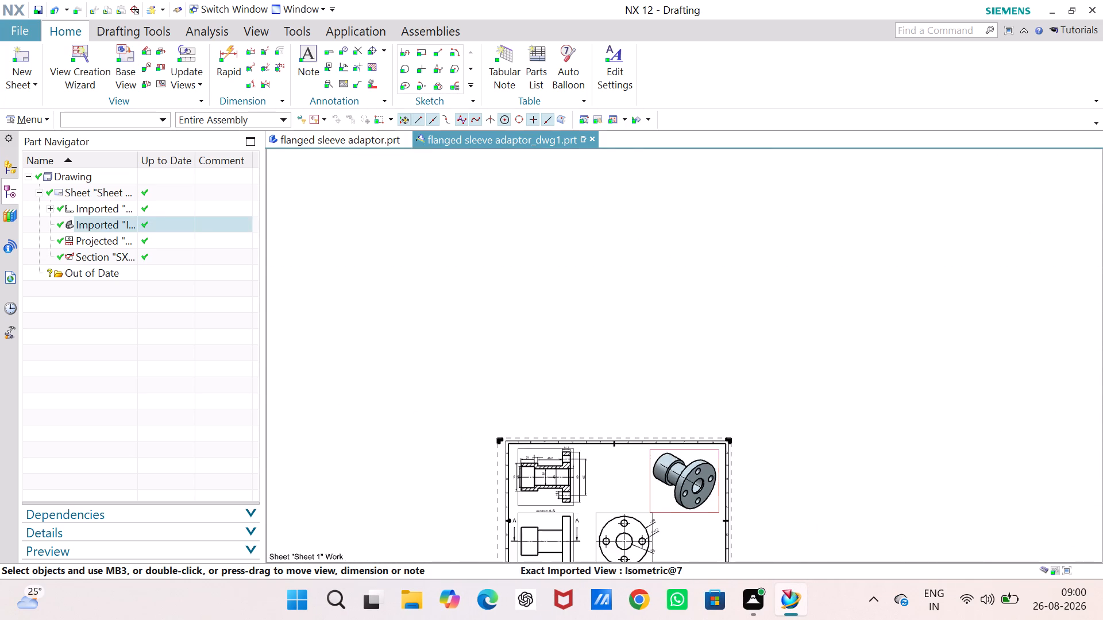
scroll(649, 486, down, 2)
Review the front view, flange end view, title block and dimensions note on the drawing sheet.
middle_drag(644, 496, 621, 384)
scroll(612, 363, up, 4)
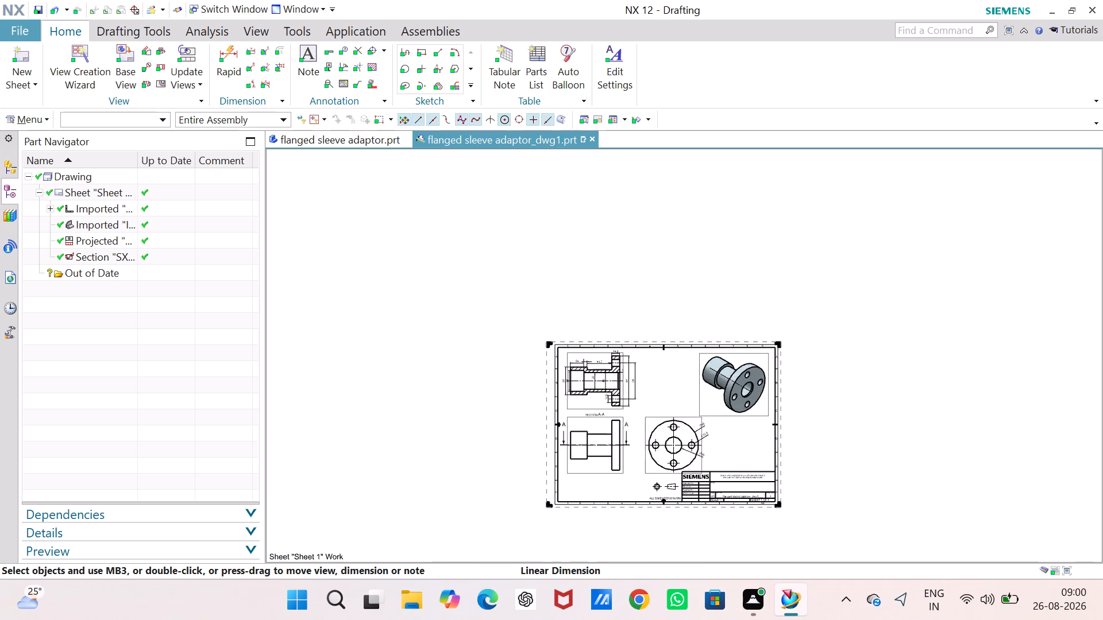
scroll(672, 396, up, 3)
scroll(778, 470, down, 2)
scroll(779, 503, up, 3)
scroll(779, 503, down, 2)
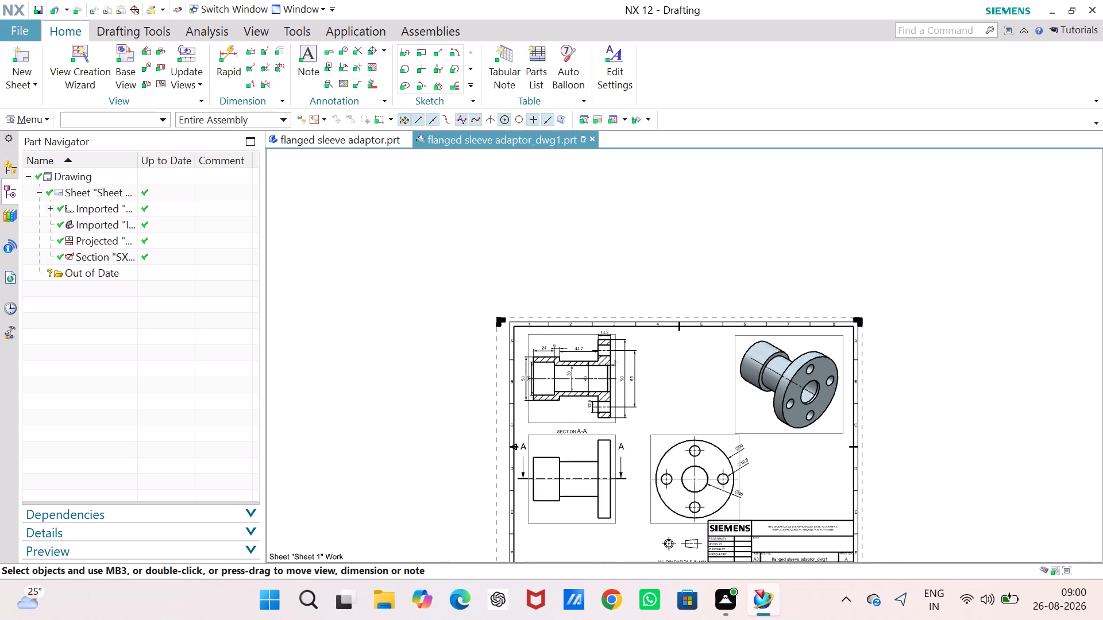
middle_drag(779, 503, 765, 440)
scroll(763, 437, up, 3)
scroll(644, 437, down, 3)
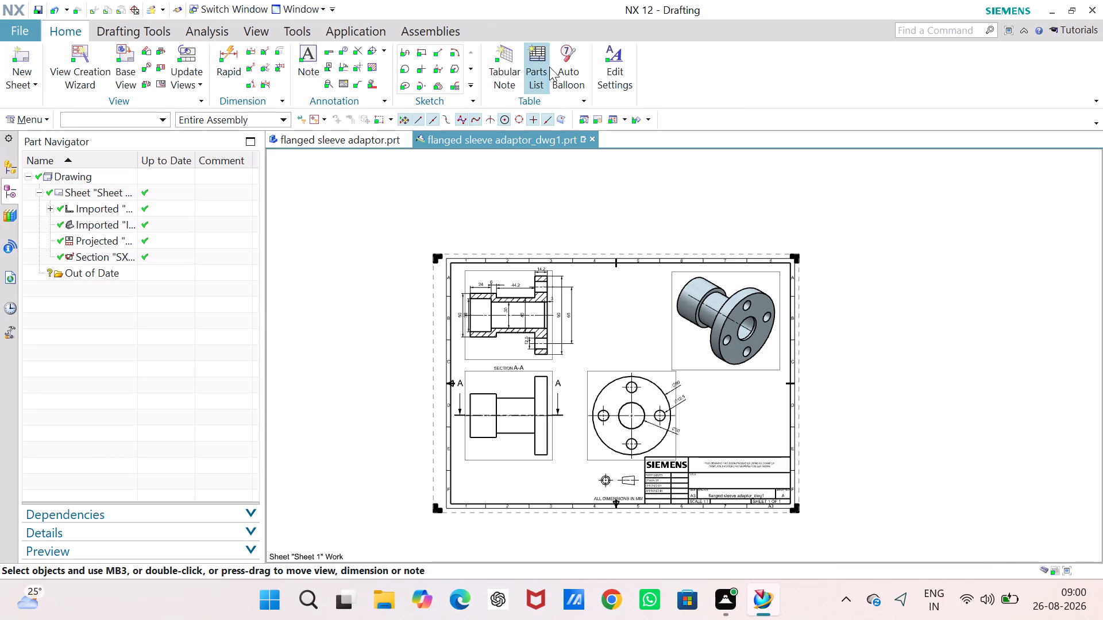
scroll(709, 402, up, 1)
middle_drag(709, 402, 709, 359)
scroll(560, 382, up, 2)
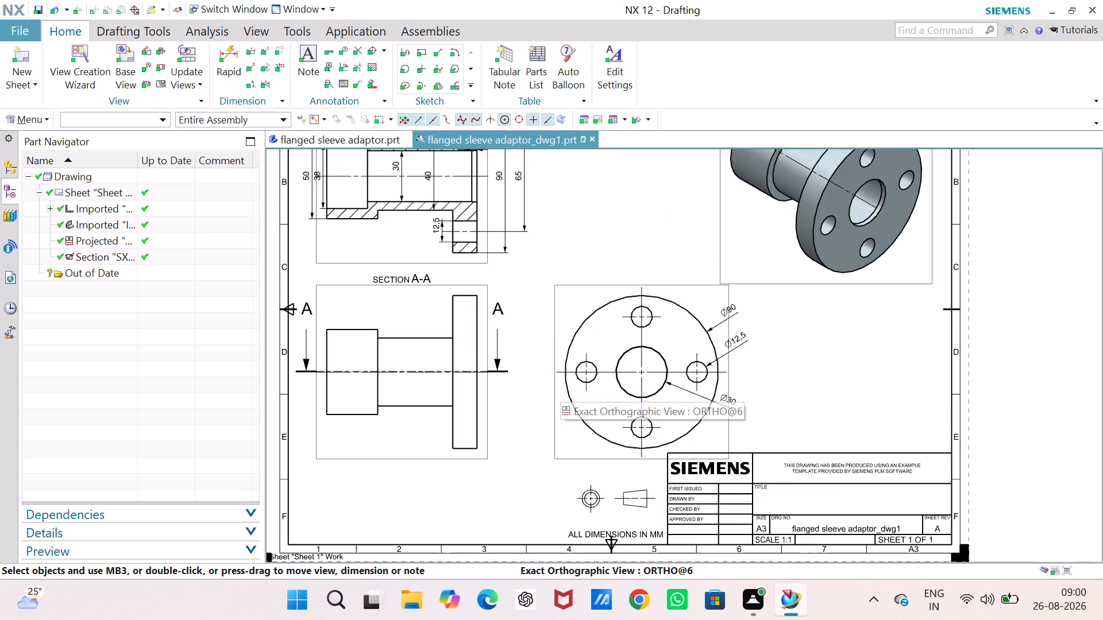
scroll(560, 382, up, 1)
scroll(560, 382, down, 3)
scroll(452, 270, up, 2)
scroll(451, 270, down, 2)
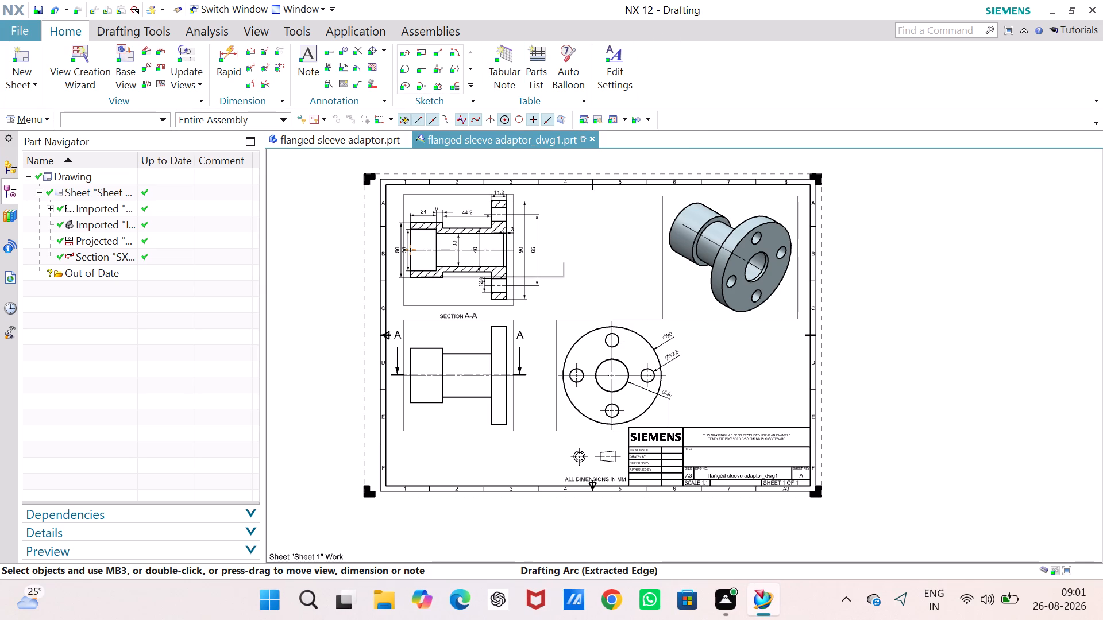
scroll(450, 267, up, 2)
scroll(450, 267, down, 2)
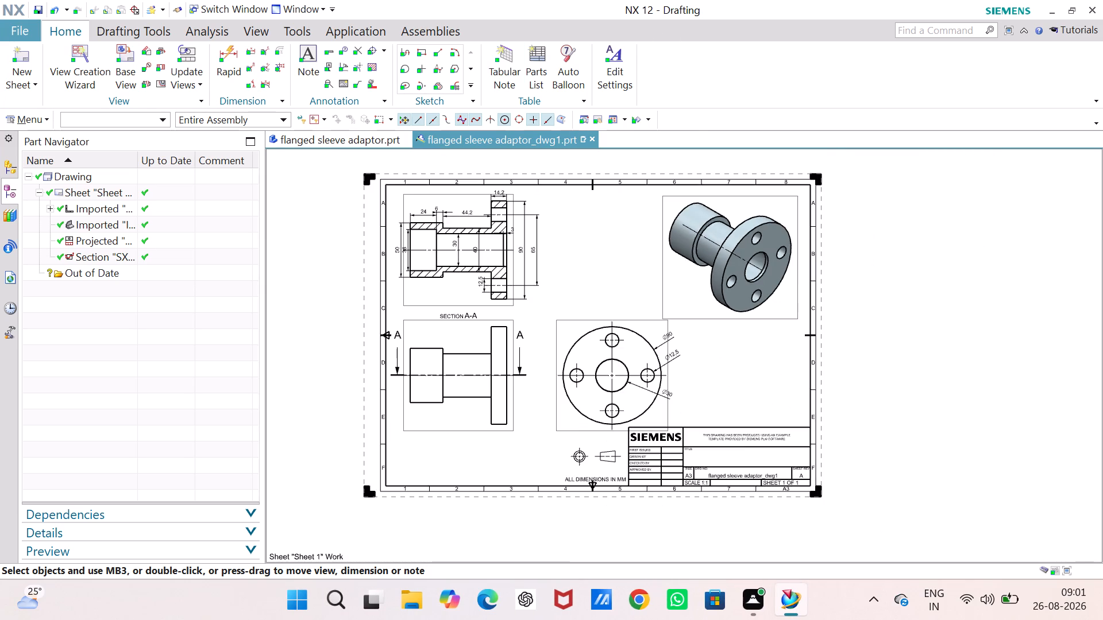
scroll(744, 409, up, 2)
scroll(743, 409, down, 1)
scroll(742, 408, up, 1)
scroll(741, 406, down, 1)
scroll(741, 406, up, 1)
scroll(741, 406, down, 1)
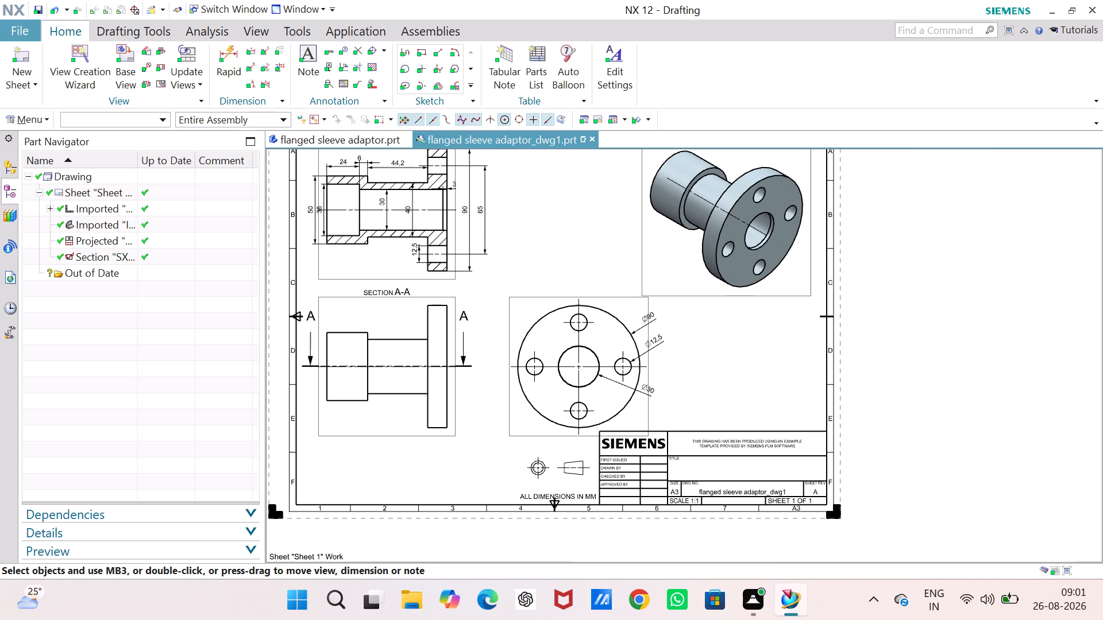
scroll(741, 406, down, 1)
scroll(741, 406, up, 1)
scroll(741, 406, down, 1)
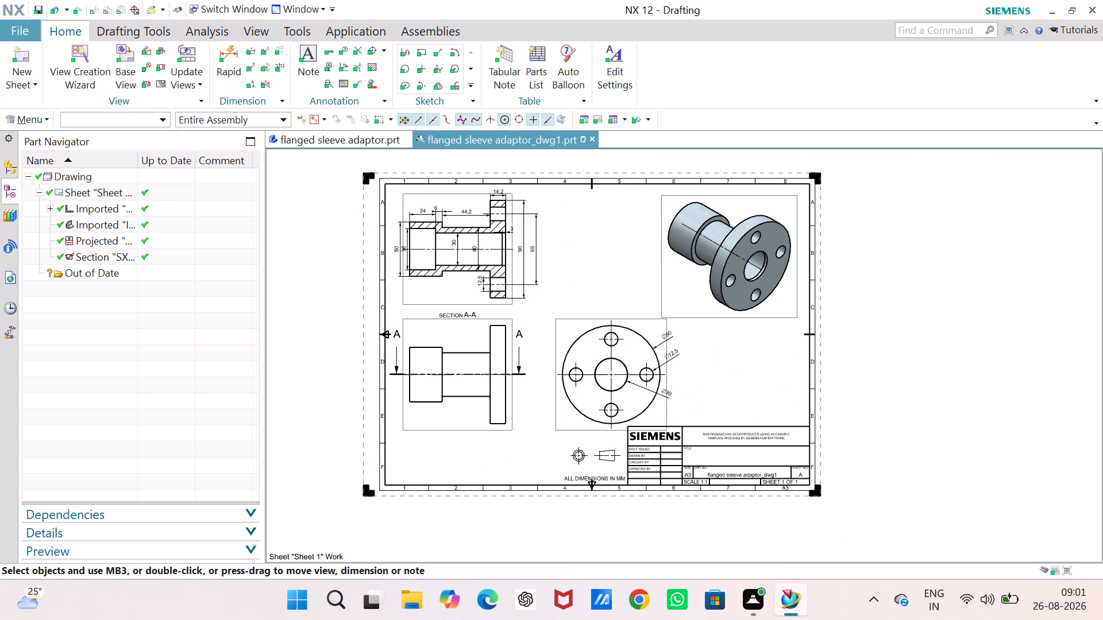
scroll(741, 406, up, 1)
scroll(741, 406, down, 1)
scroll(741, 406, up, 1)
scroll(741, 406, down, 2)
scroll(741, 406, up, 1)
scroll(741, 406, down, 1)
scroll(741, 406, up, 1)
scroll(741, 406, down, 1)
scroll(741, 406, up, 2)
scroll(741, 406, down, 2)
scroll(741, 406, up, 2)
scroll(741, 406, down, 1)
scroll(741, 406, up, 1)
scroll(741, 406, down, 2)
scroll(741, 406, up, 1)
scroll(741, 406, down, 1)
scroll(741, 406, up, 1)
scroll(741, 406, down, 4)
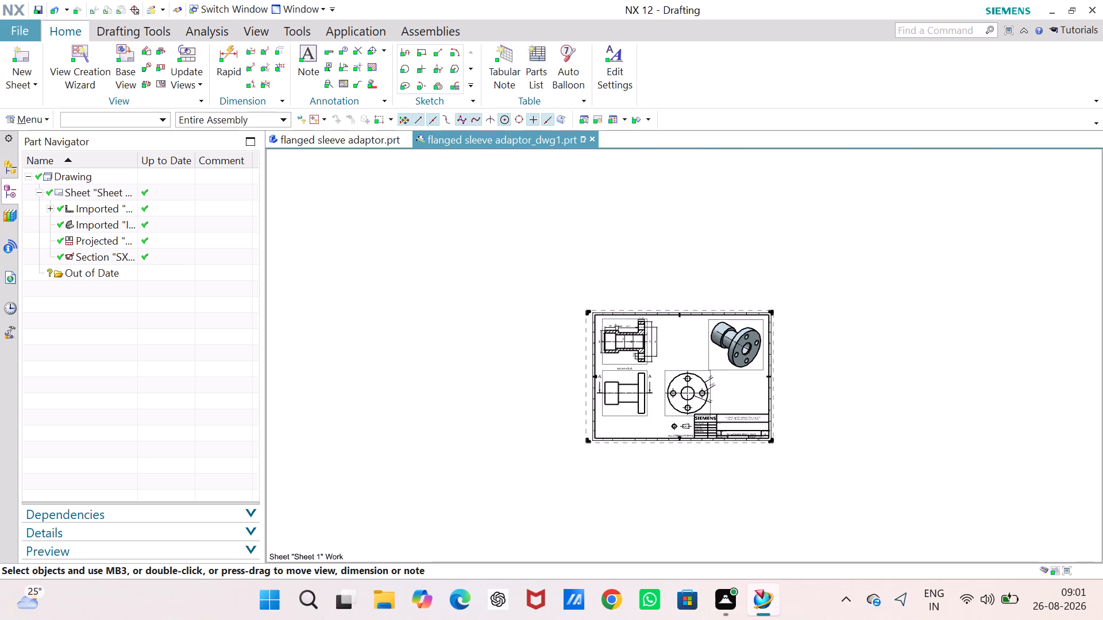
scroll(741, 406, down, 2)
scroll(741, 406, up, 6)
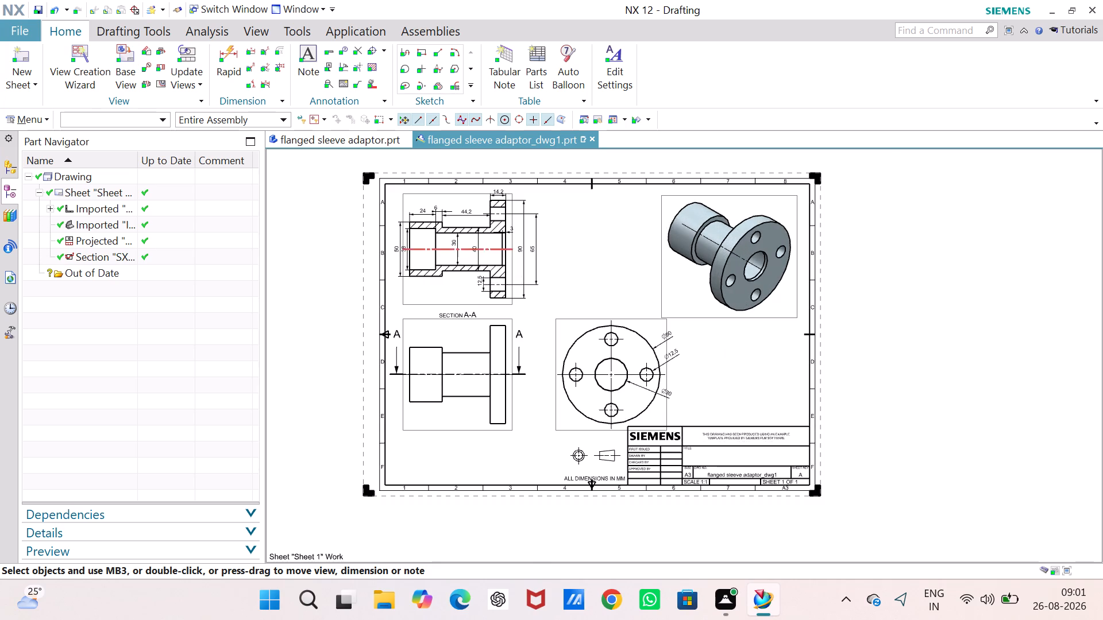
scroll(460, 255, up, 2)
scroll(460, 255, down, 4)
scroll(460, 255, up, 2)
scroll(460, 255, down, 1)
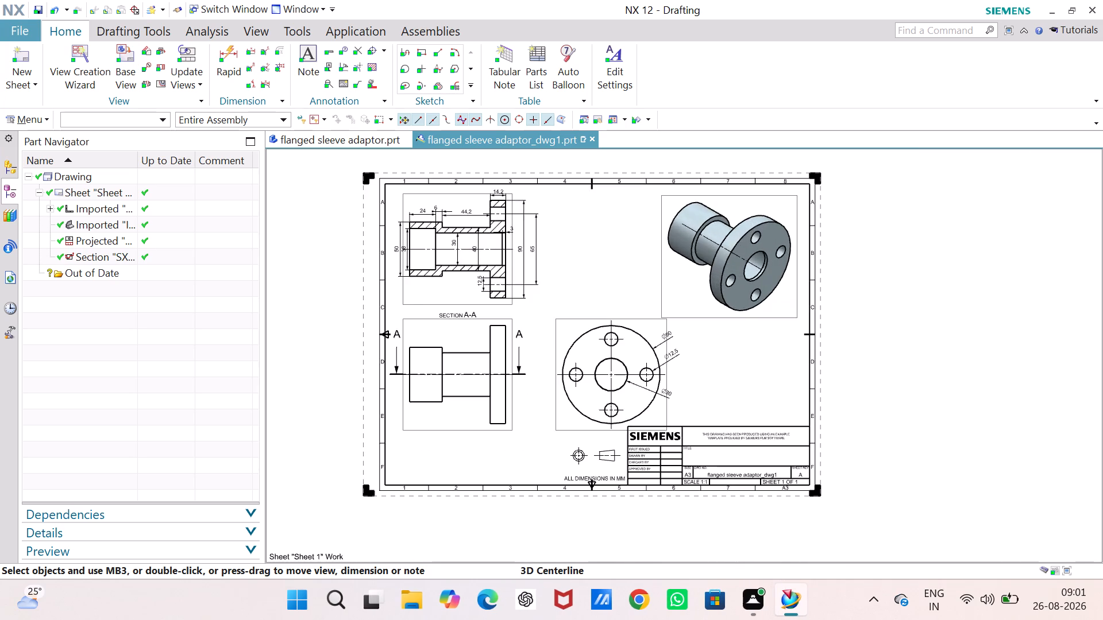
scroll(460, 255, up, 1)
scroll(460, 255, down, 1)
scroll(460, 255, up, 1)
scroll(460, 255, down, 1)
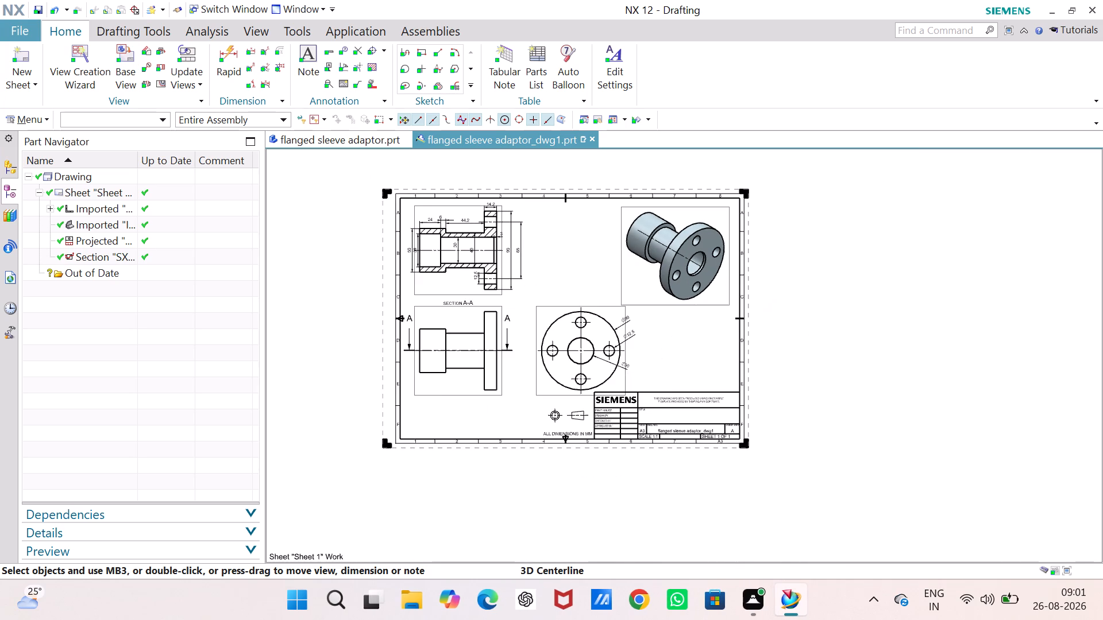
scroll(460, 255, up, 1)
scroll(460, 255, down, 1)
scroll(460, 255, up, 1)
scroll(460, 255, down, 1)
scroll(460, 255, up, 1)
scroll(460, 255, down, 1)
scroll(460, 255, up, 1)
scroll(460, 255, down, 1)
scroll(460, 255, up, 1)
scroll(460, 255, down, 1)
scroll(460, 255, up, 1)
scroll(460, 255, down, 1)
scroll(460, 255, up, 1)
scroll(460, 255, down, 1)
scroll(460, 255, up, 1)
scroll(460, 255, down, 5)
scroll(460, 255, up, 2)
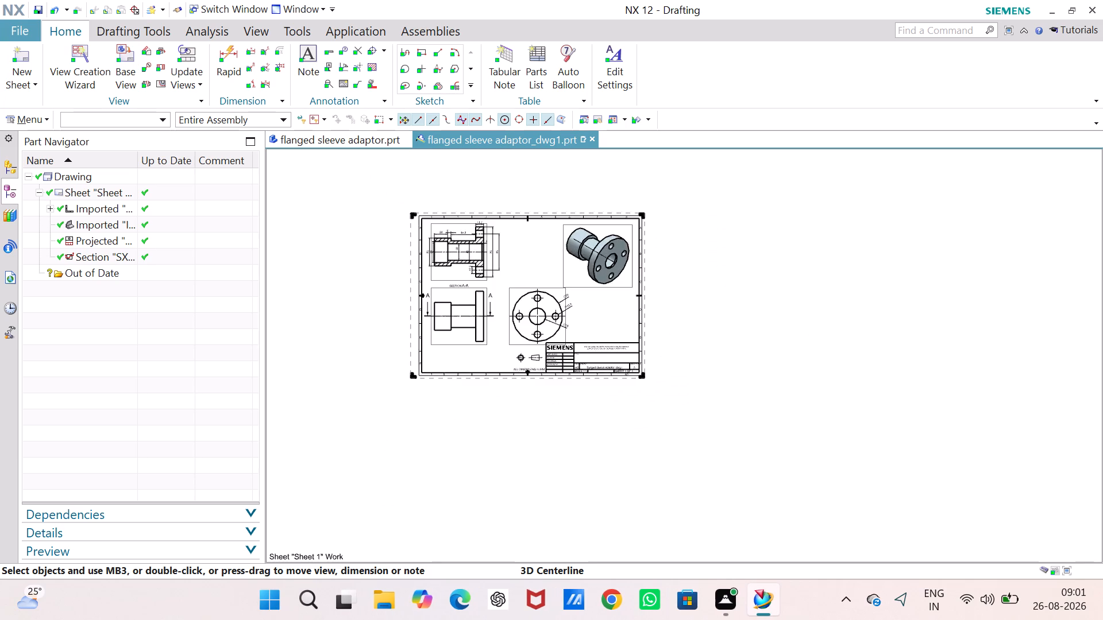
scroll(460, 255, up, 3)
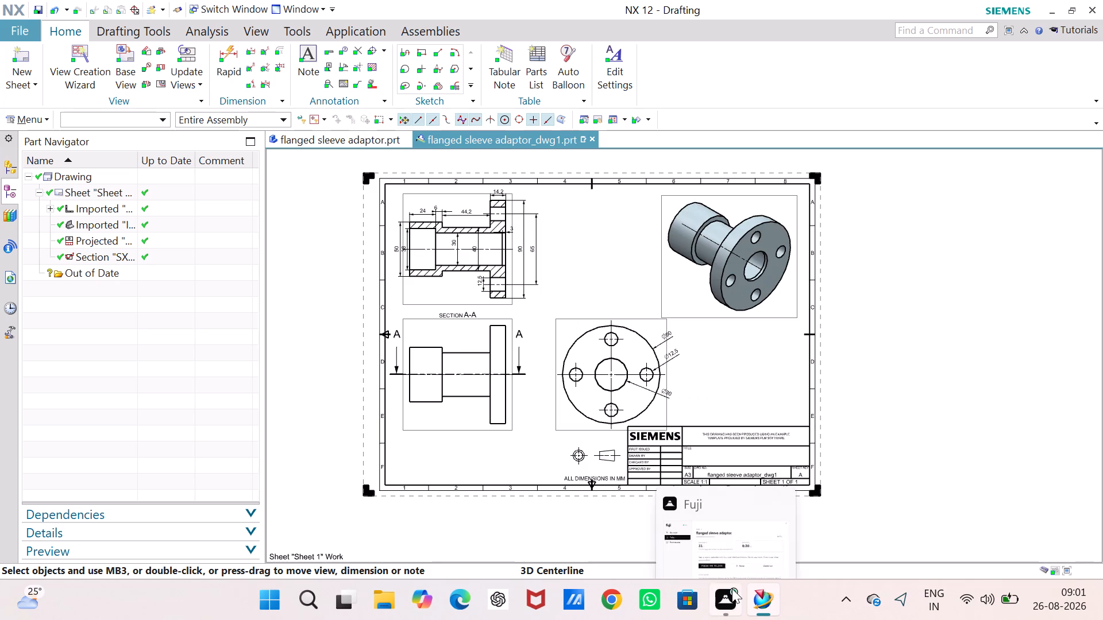